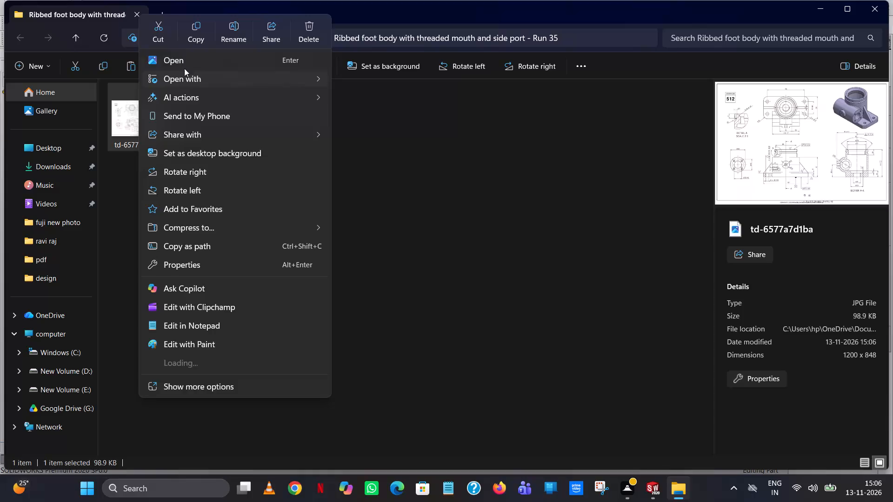
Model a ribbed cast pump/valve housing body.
Cut the drawing image td-6577a7d1ba from the "Ribbed foot body with threaded mouth and side port - Run 35" folder.
left_click(165, 29)
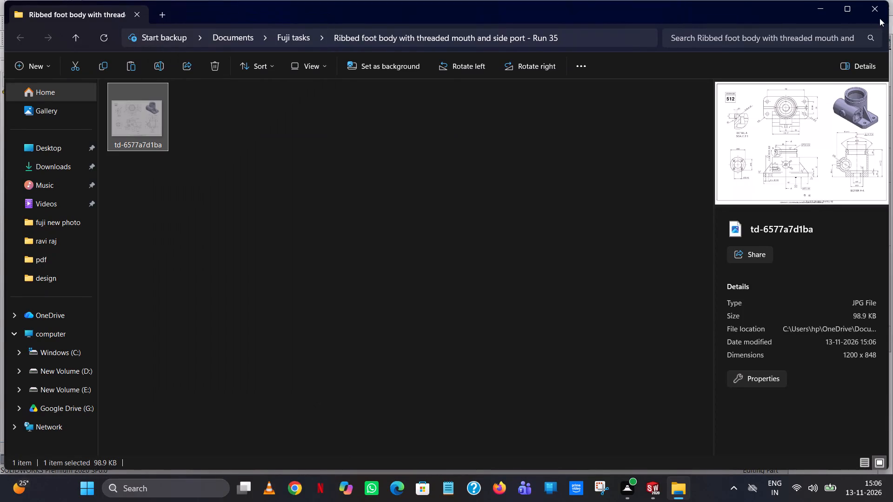
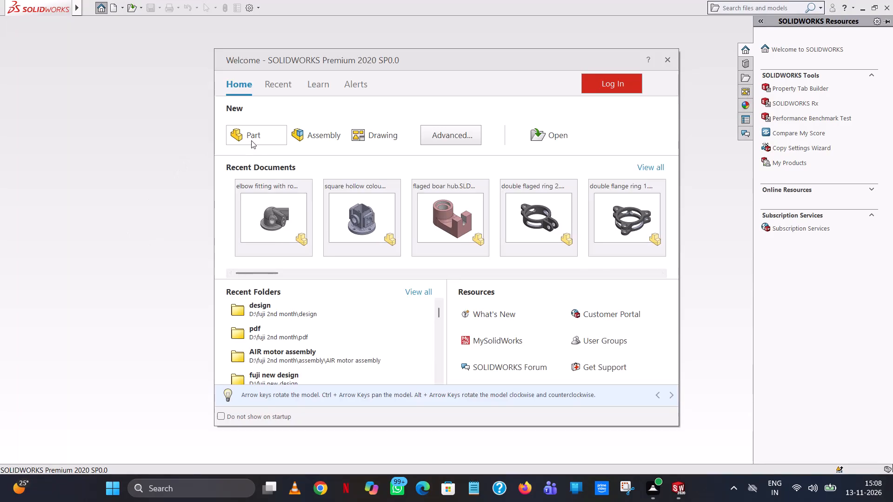
Create a new part document in SOLIDWORKS from the Welcome window.
double_click(252, 138)
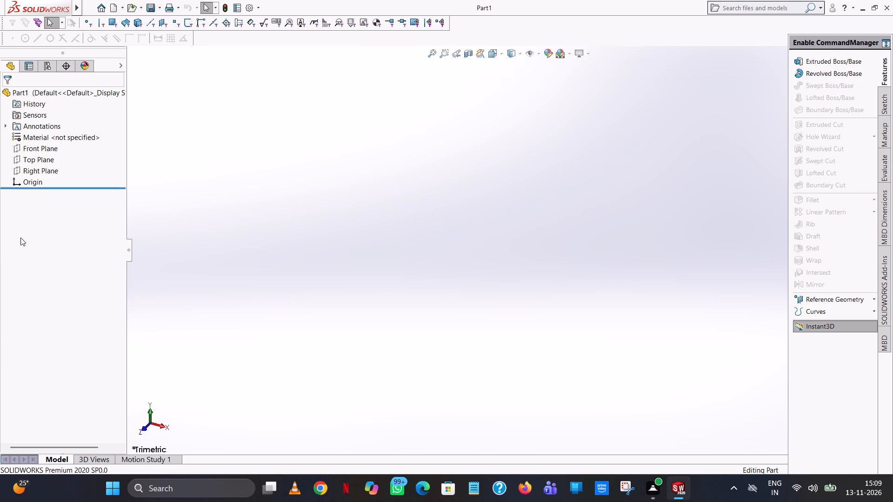
Start a new sketch on the Top Plane of the empty part.
left_click(43, 155)
left_click(55, 141)
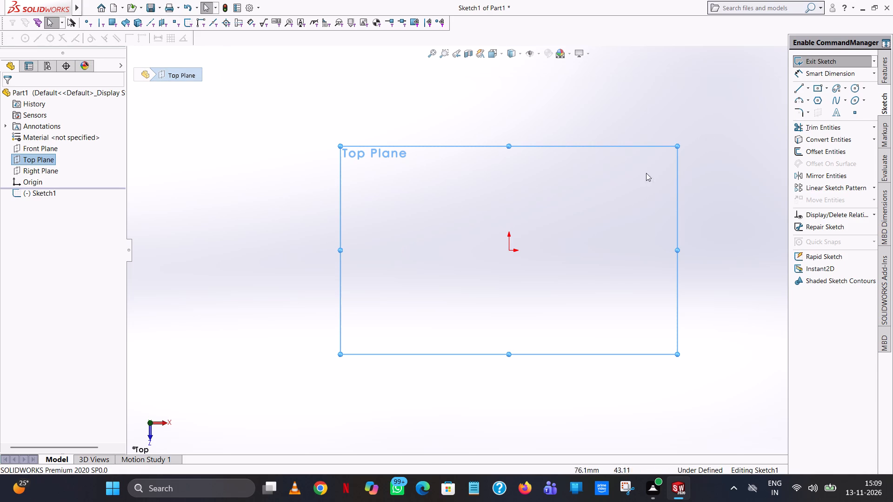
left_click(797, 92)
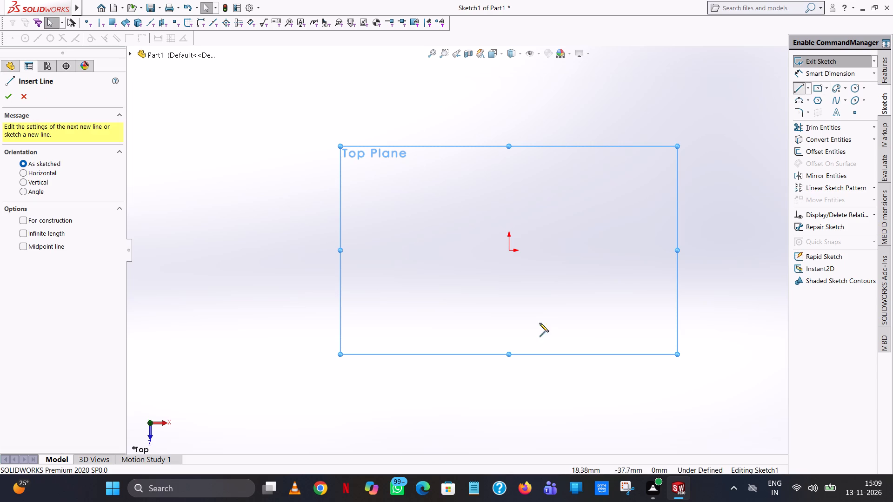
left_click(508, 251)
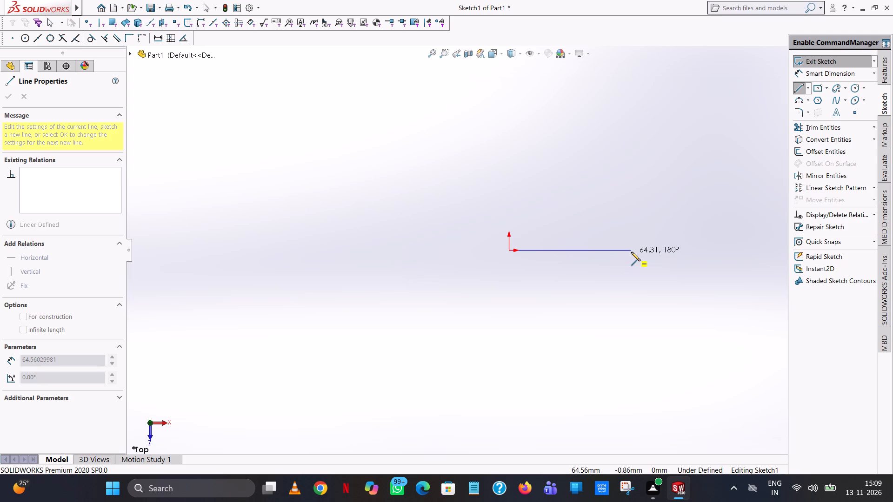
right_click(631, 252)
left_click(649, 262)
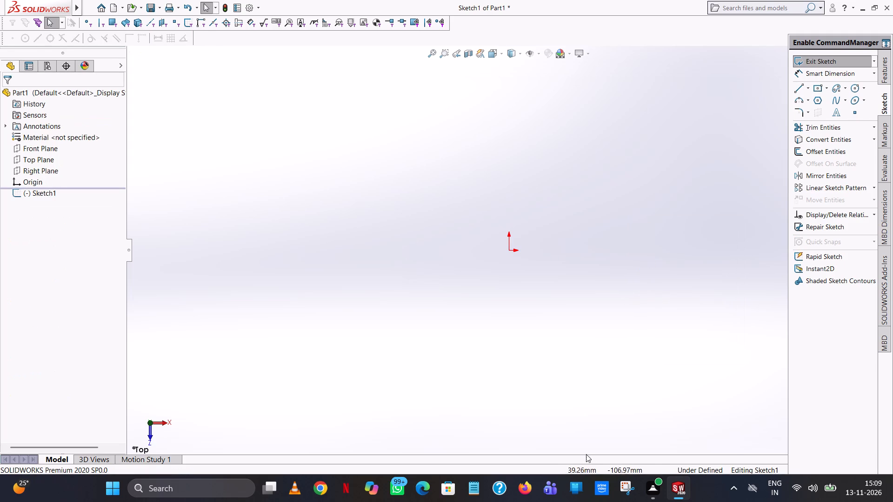
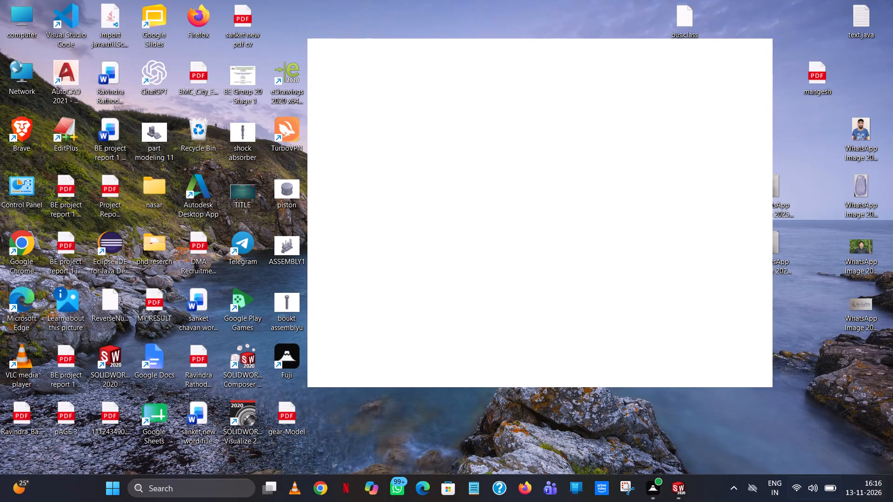
Switch back to the SOLIDWORKS window with the open Top Plane sketch.
left_click(673, 495)
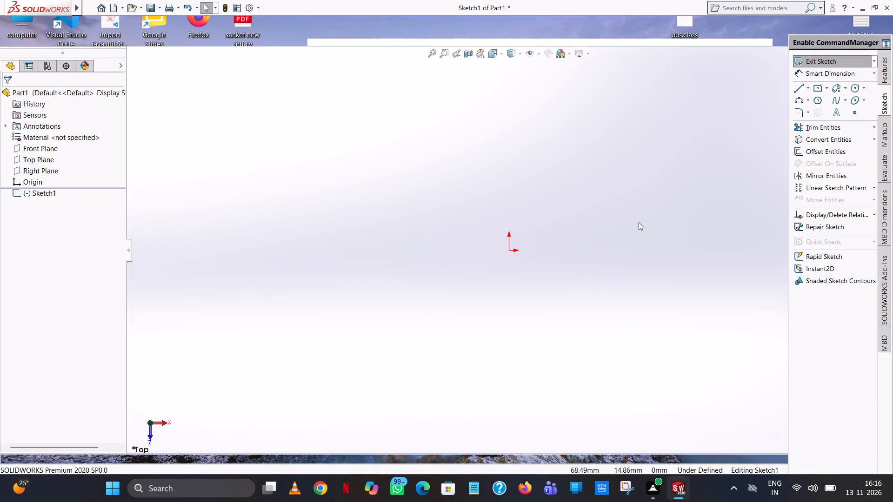
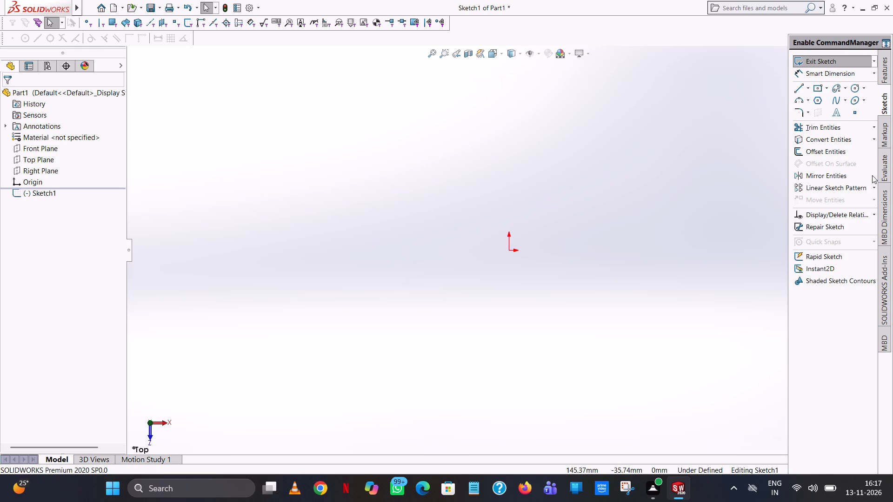
Draw a connected line chain from the origin: 90 mm right, about 82 mm up, 180 mm left, and about 112 mm down.
left_click(797, 89)
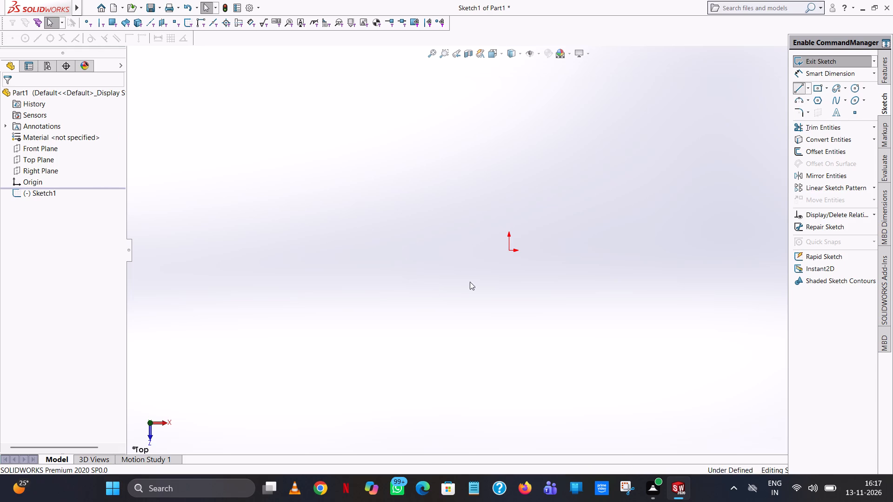
left_click(508, 251)
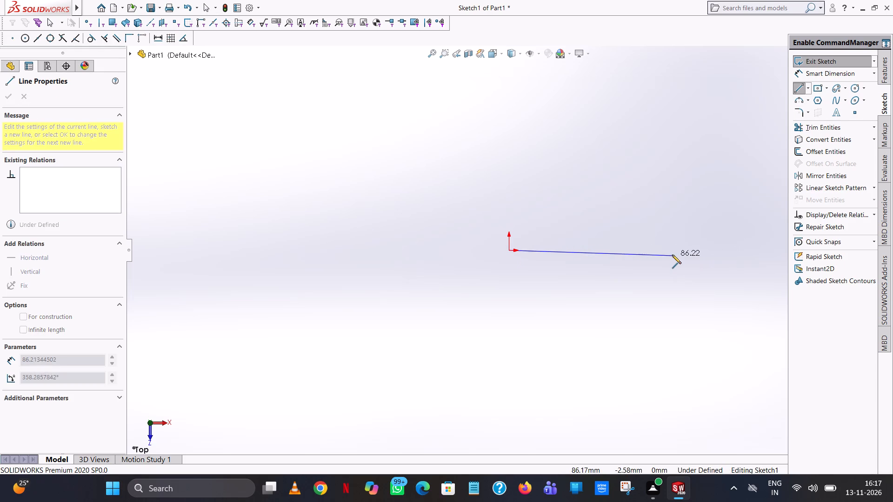
left_click(674, 252)
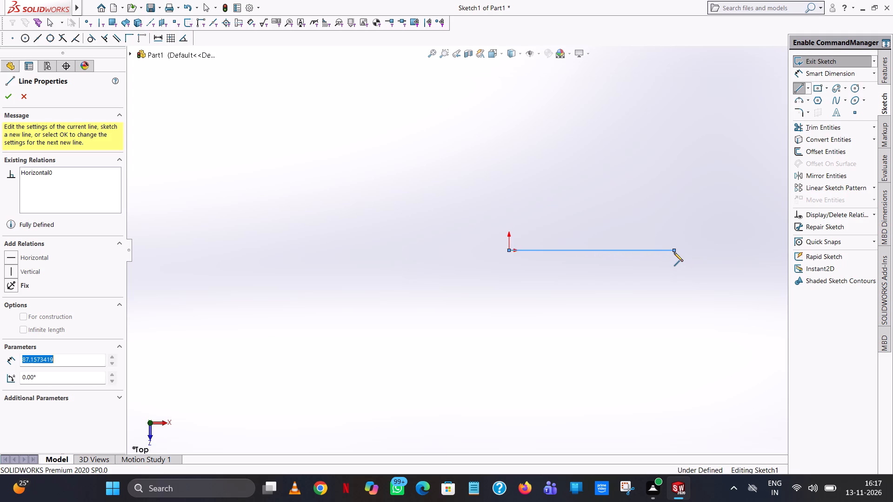
type("90")
key("Return")
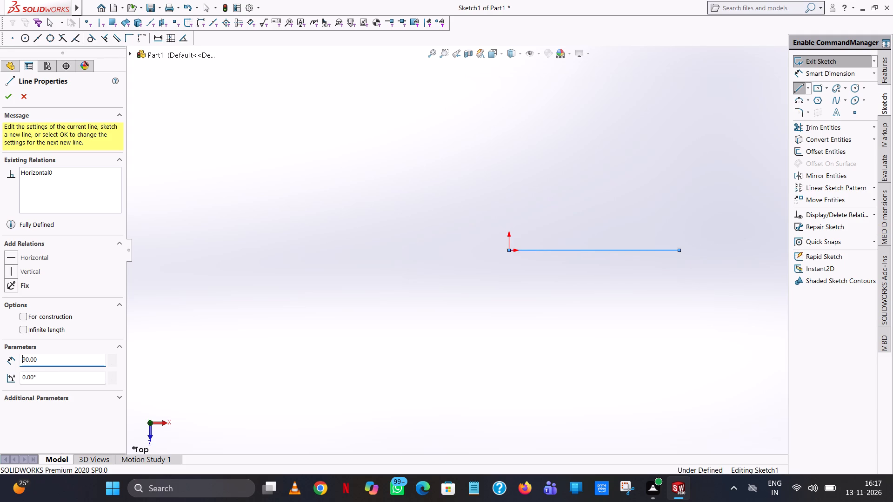
left_click(679, 96)
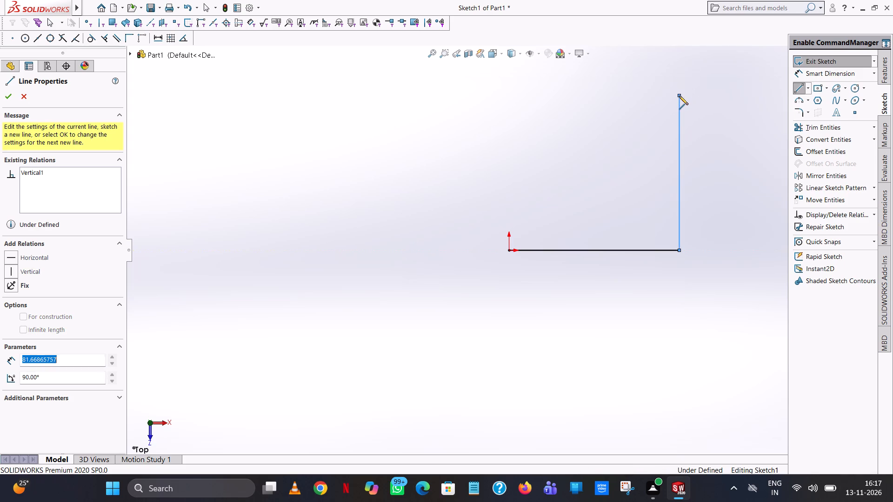
type("45")
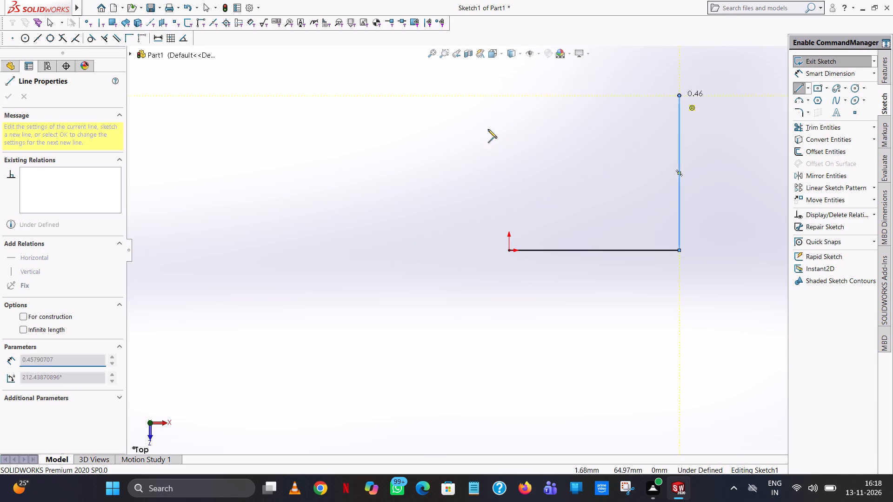
left_click(246, 93)
type("180")
key("Return")
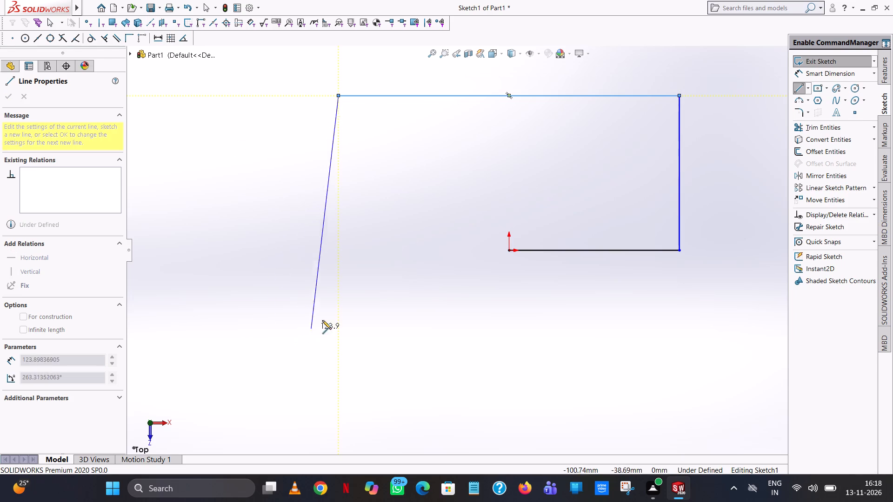
left_click(336, 308)
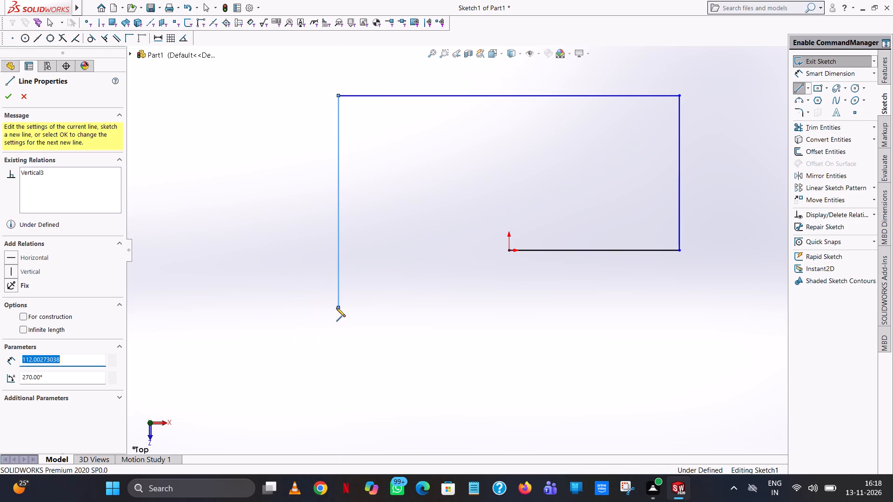
type("90")
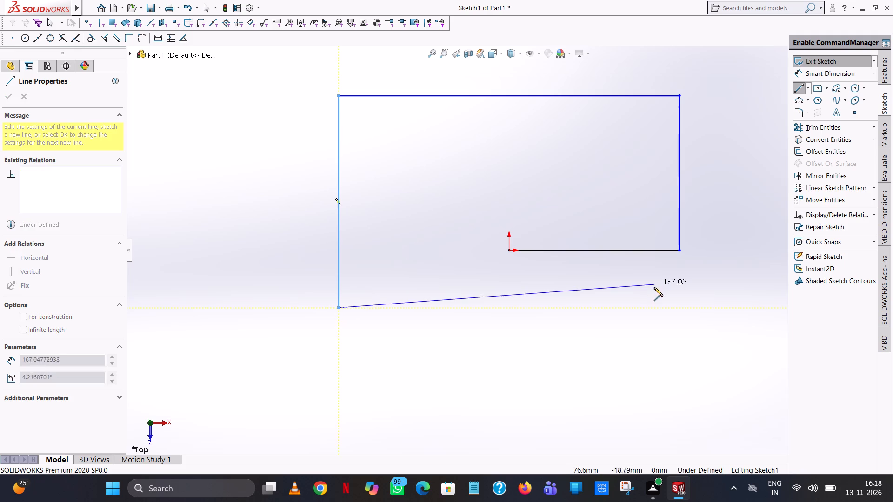
right_click(446, 360)
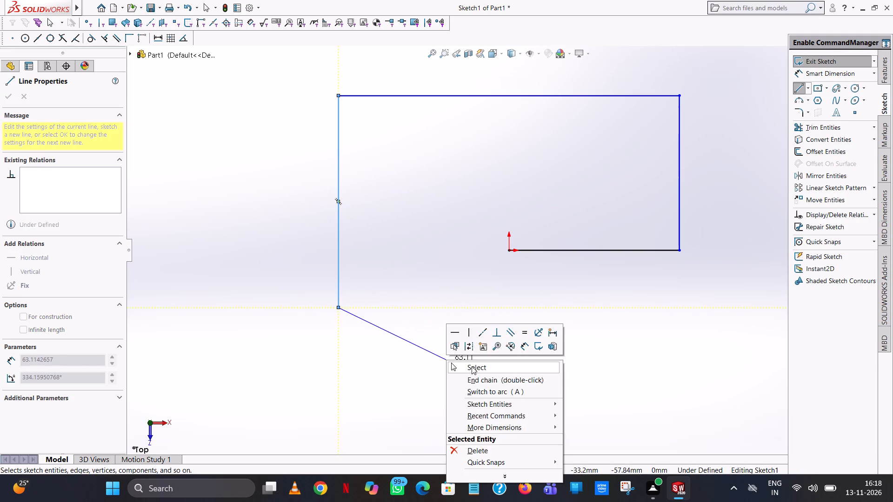
left_click(472, 366)
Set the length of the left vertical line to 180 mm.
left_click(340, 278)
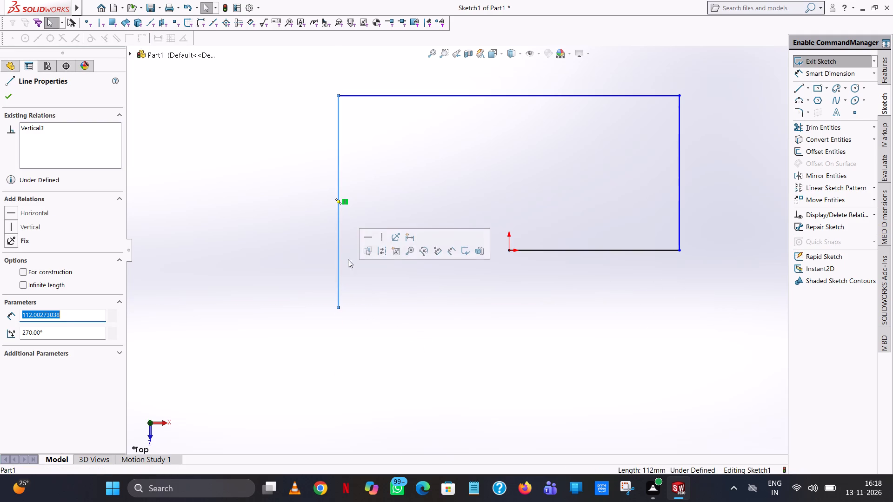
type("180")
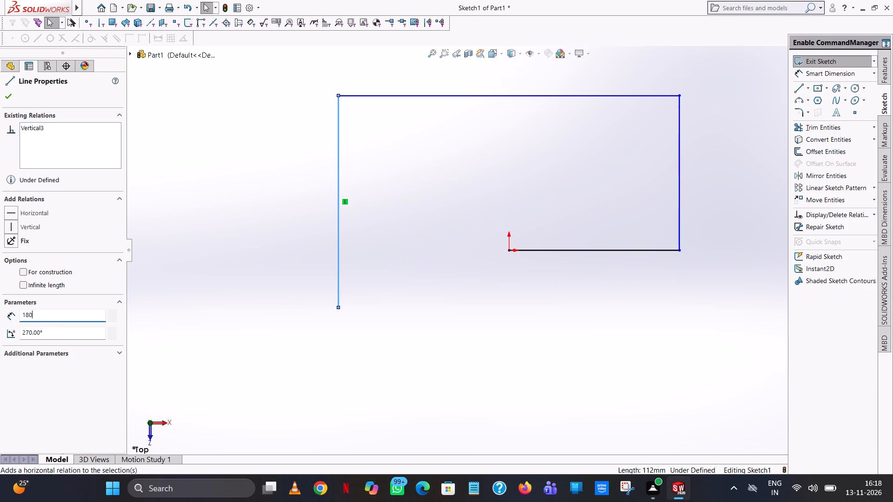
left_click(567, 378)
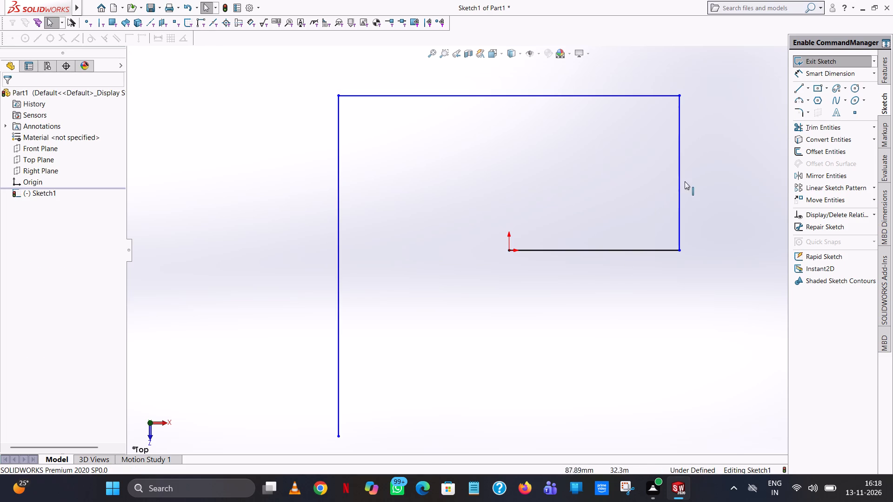
Set the length of the right vertical line to 45 mm.
left_click(679, 187)
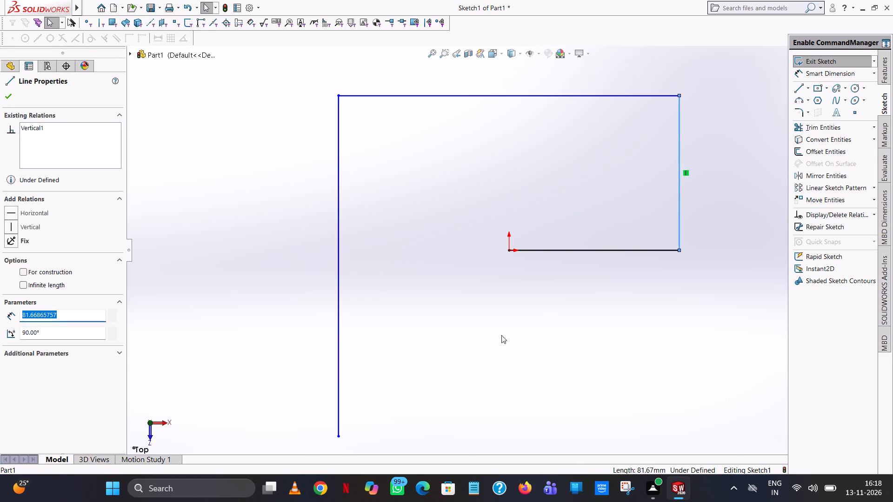
left_click(566, 252)
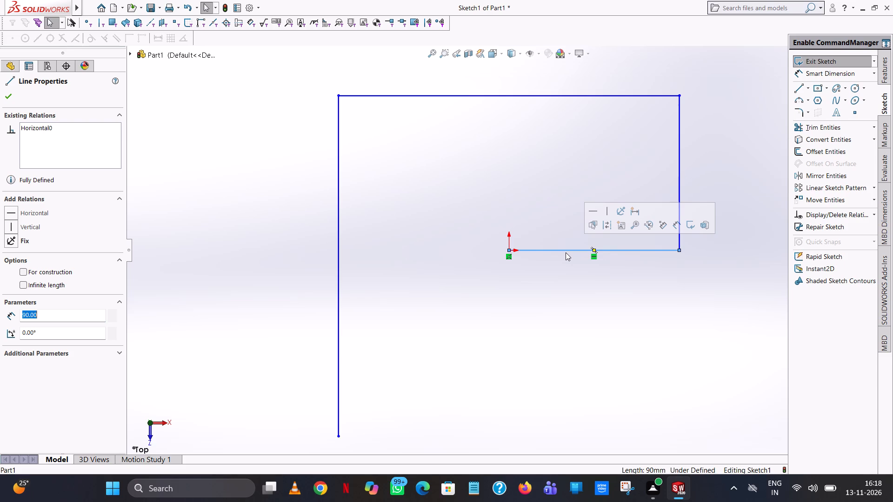
left_click(681, 179)
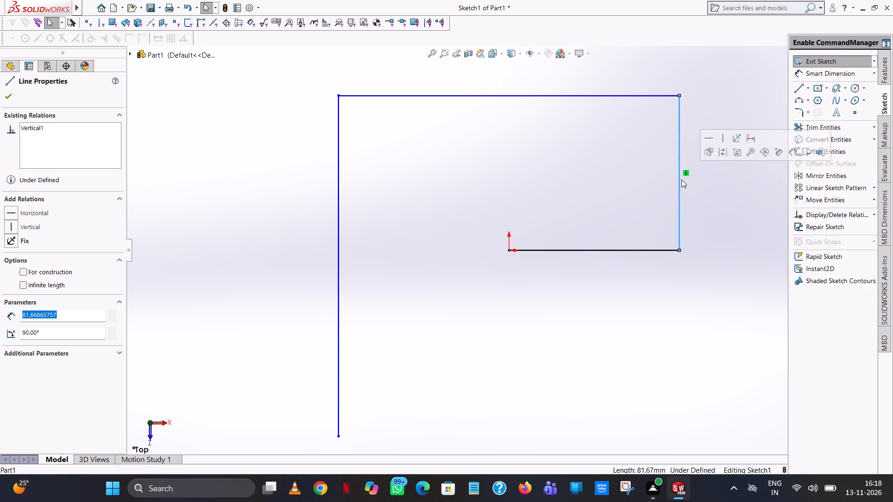
type("45")
key("Return")
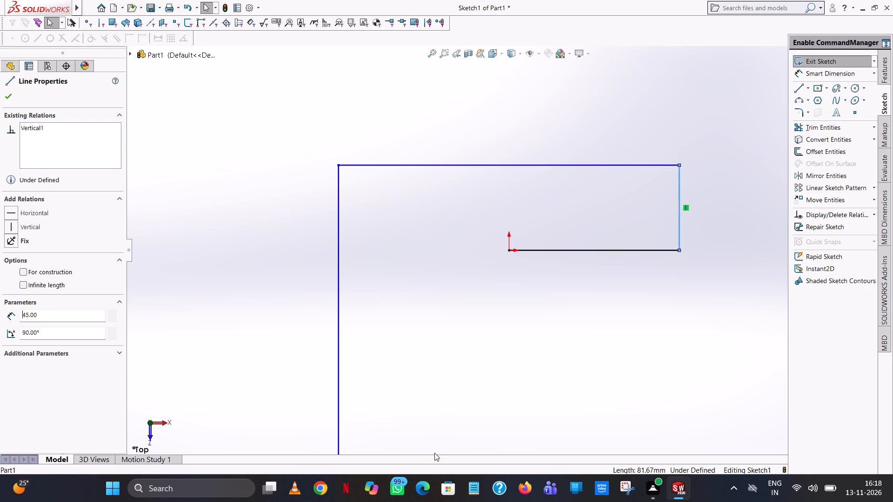
left_click(564, 325)
Set the length of the left vertical line to 90 mm.
left_click(339, 320)
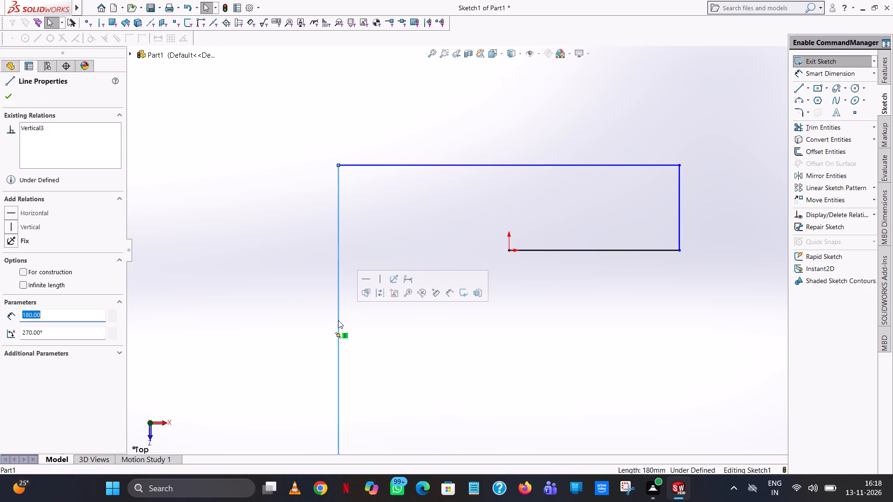
type("90")
key("Return")
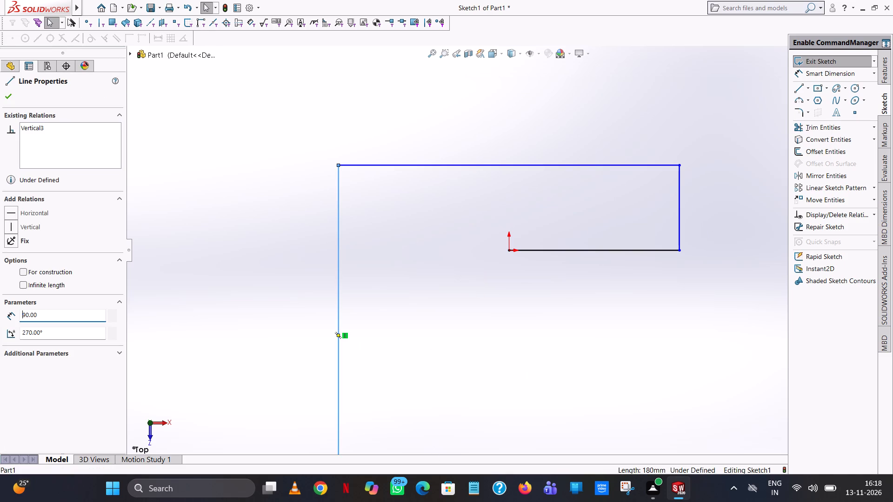
left_click(693, 131)
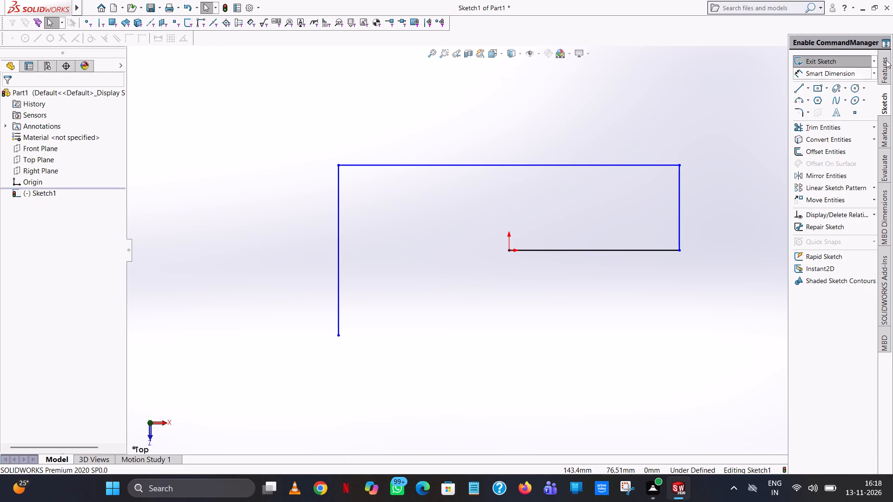
Close the outline with a 180 mm horizontal lower line and a vertical line up to the right end of the origin line.
left_click(796, 87)
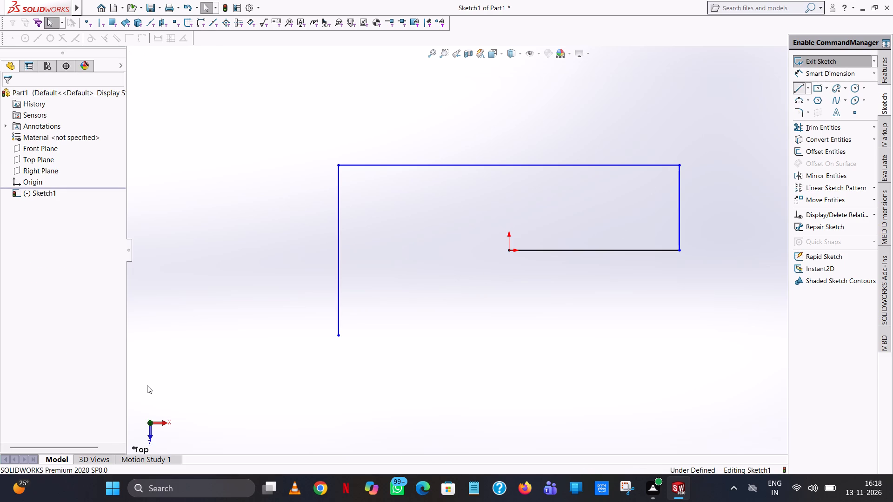
left_click(337, 336)
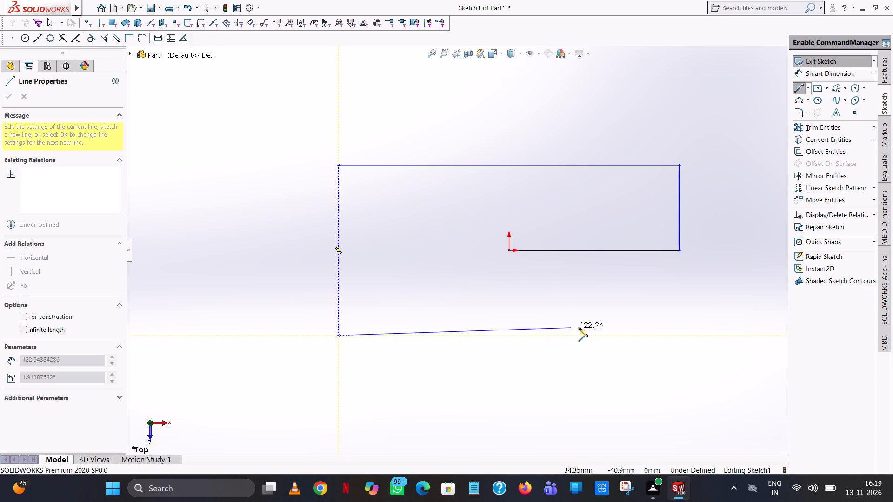
left_click(680, 334)
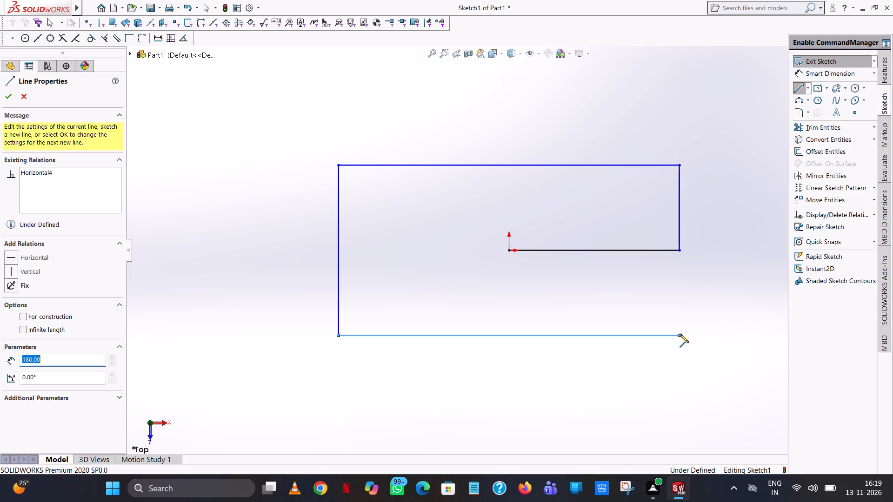
left_click(680, 251)
right_click(680, 251)
left_click(706, 258)
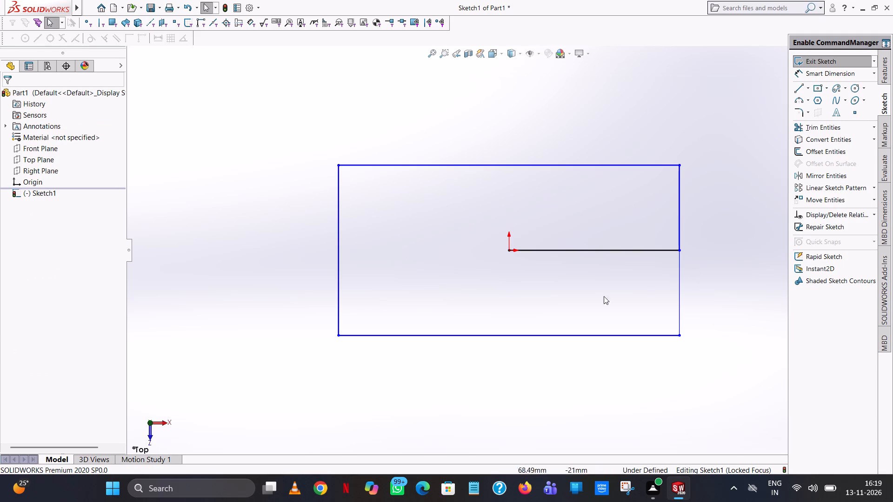
Trim away the horizontal line running from the origin to the outline's right side.
left_click(827, 127)
left_click(628, 248)
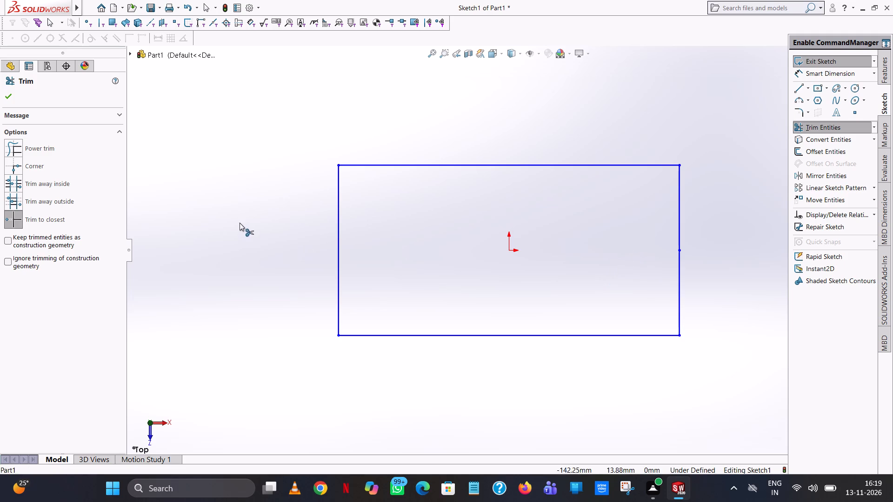
left_click(11, 94)
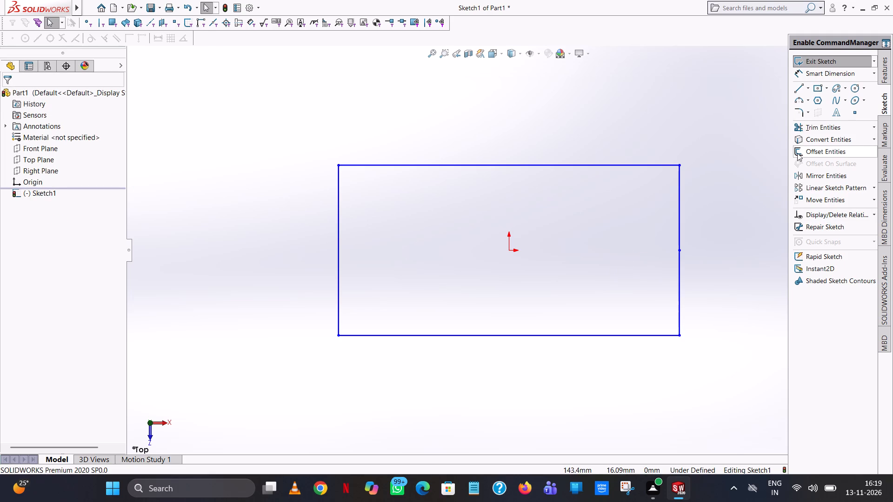
Dimension the rectangle's left vertical edge and upper horizontal edge, keeping their drawn lengths.
left_click(838, 70)
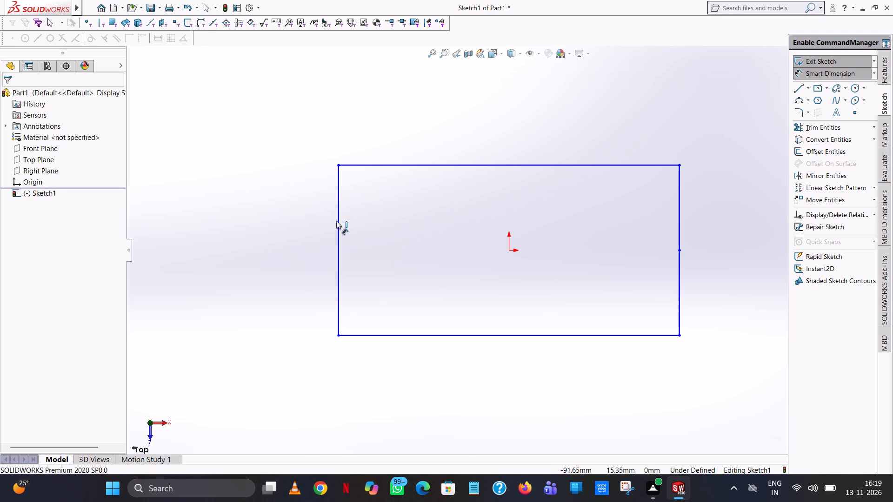
left_click(340, 218)
left_click(318, 221)
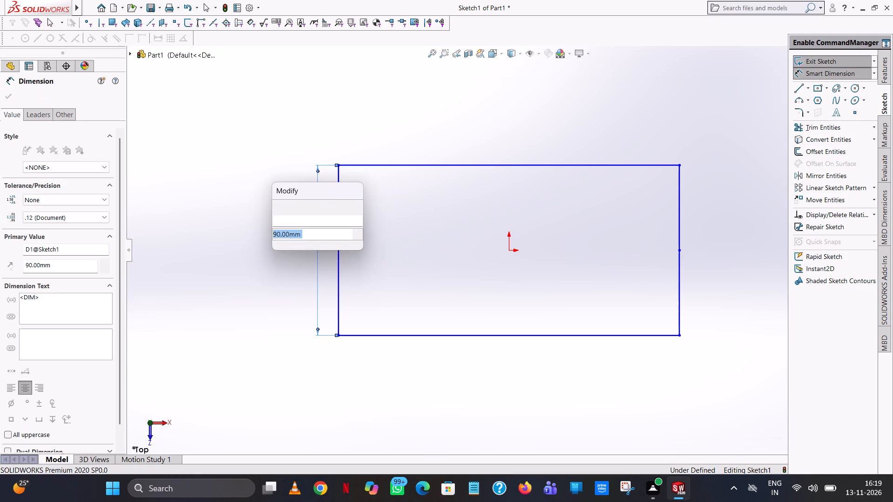
left_click(275, 208)
left_click(407, 139)
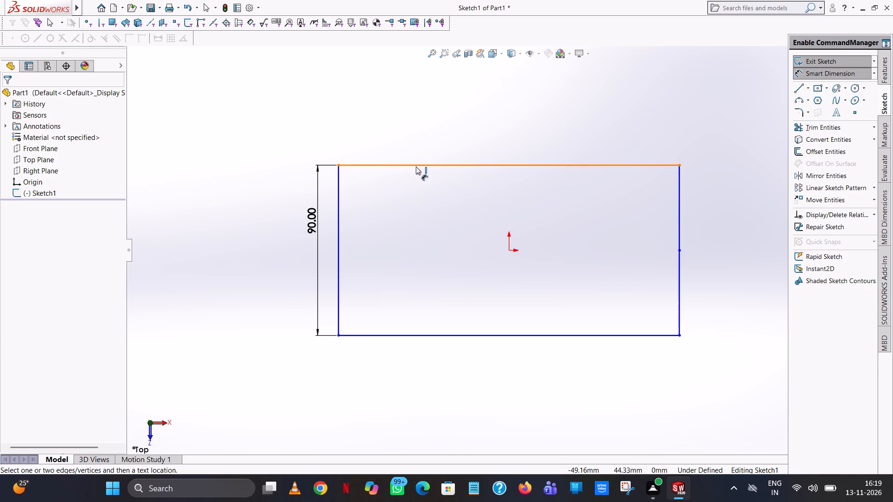
left_click(416, 168)
left_click(416, 166)
left_click(426, 130)
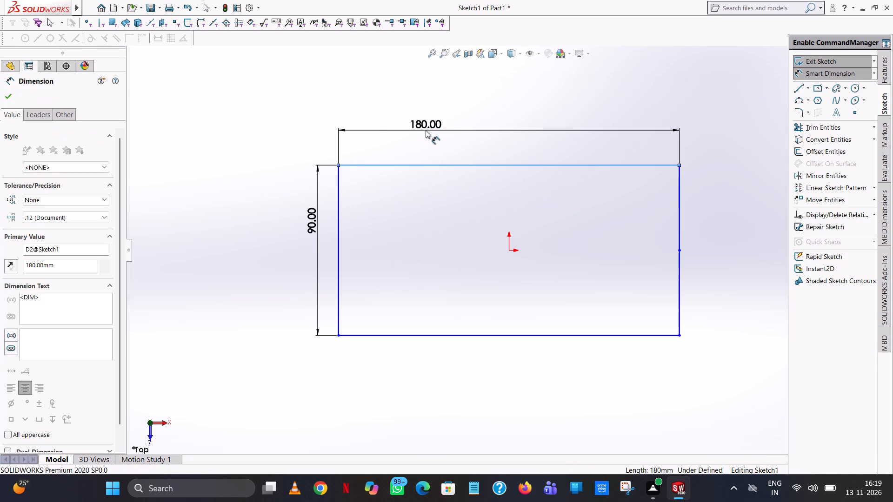
left_click(385, 114)
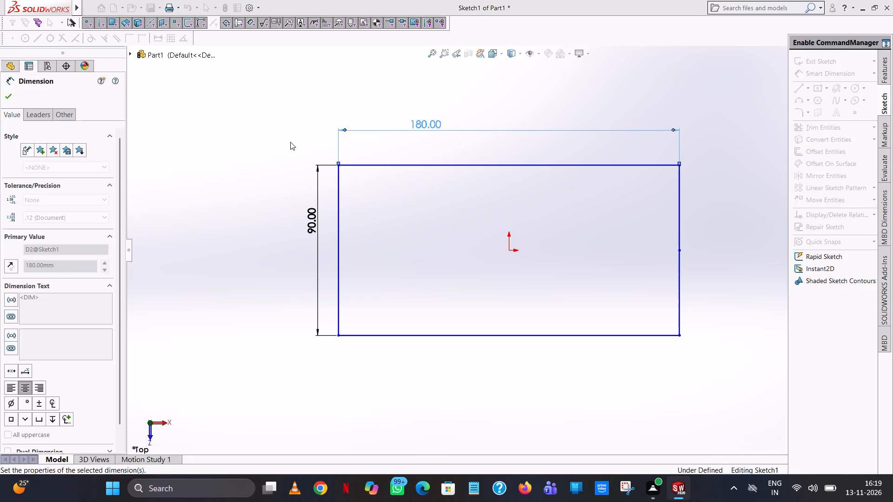
left_click(290, 142)
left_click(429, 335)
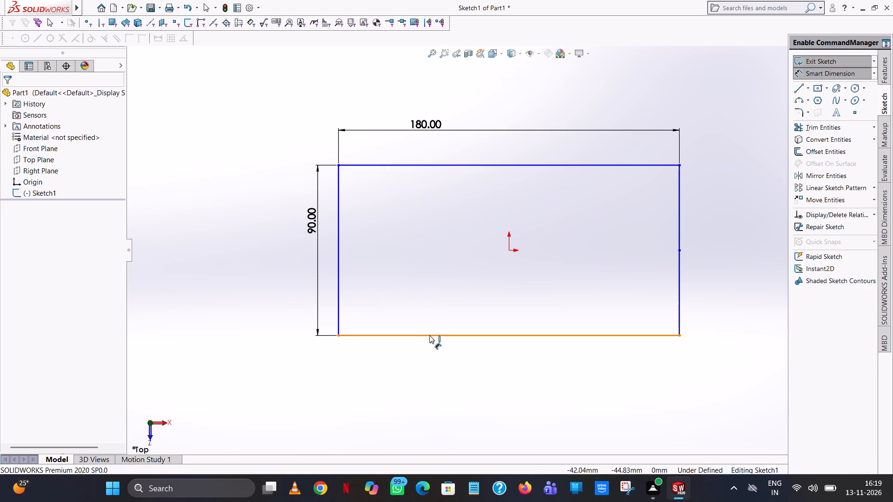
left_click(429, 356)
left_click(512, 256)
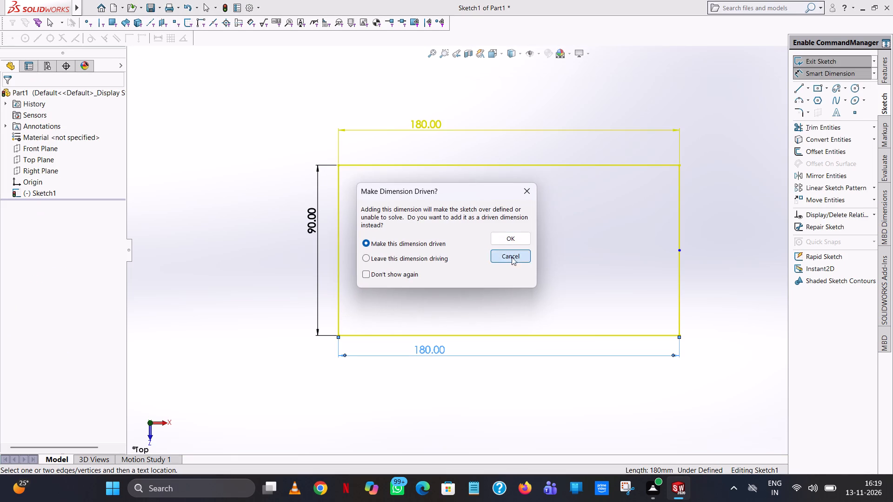
Dimension the rectangle's left edge 90 mm and its upper edge 45 mm from the origin.
left_click(338, 233)
left_click(511, 250)
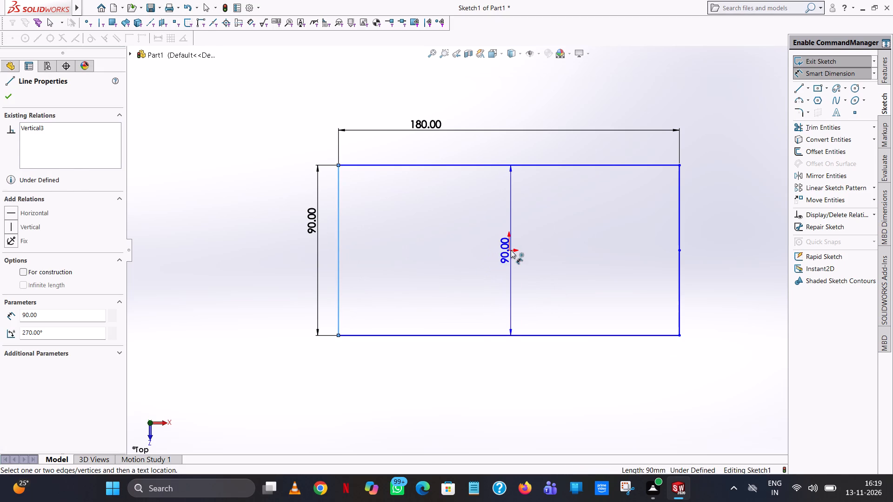
left_click(482, 371)
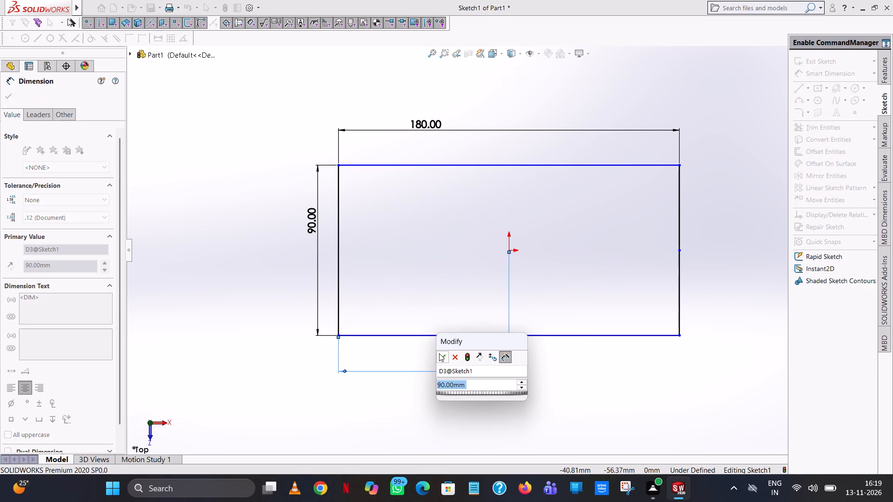
left_click(440, 353)
left_click(724, 261)
left_click(608, 164)
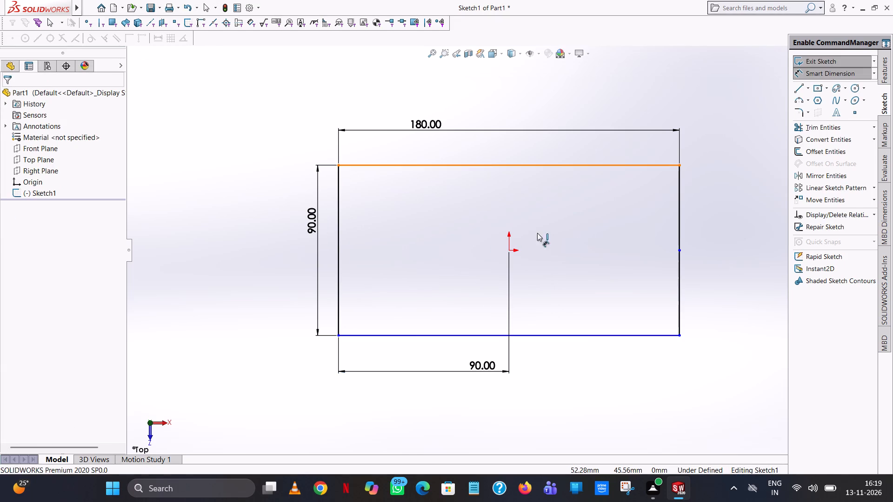
left_click(509, 251)
left_click(712, 229)
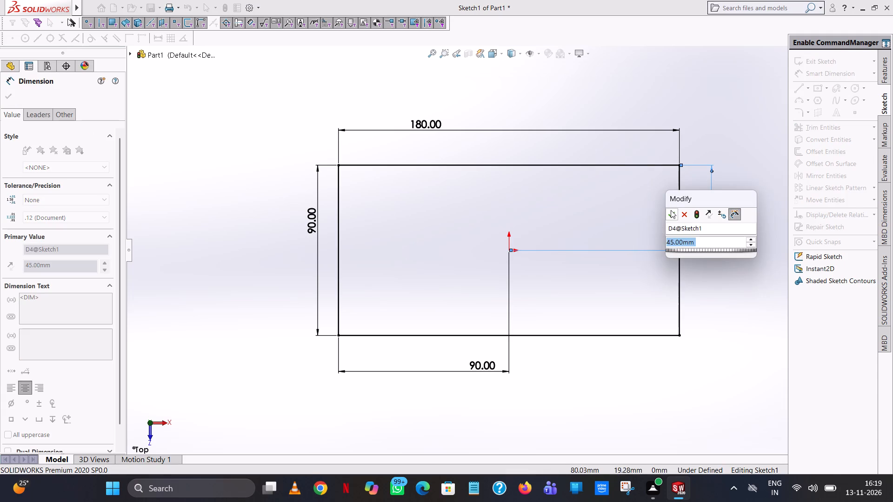
left_click(671, 214)
left_click(733, 138)
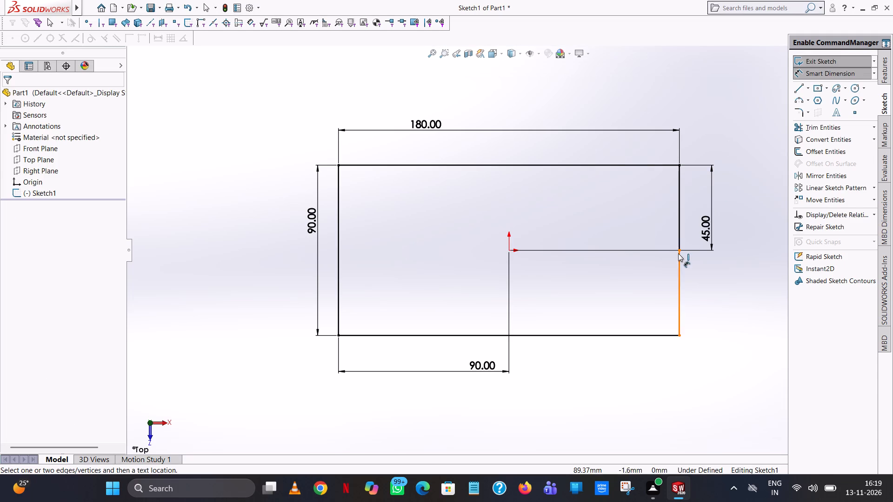
Dimension the point midway along the right edge 90 mm from the origin.
left_click(680, 251)
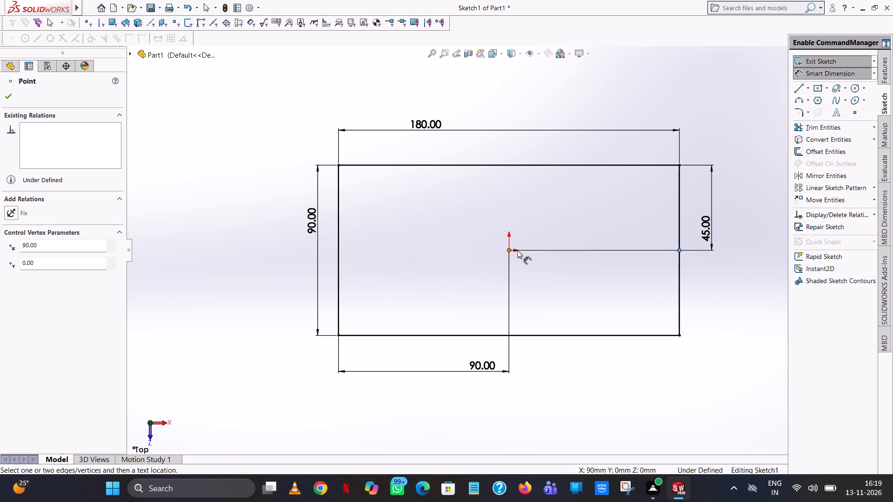
left_click(511, 252)
left_click(530, 223)
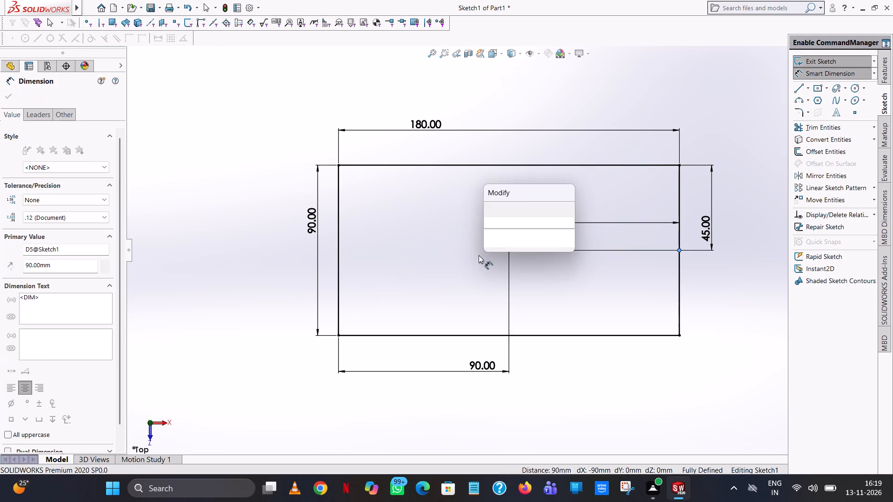
left_click(493, 210)
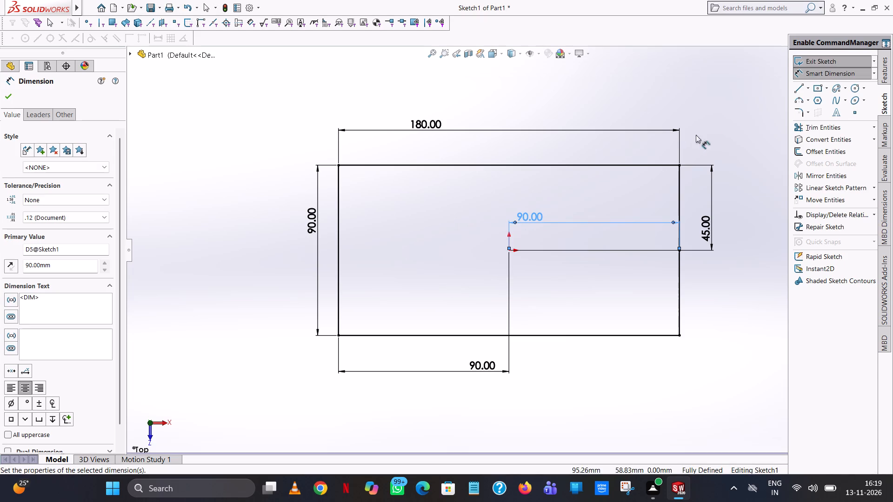
Round all four corners of the rectangle with 16 mm sketch fillets.
left_click(883, 63)
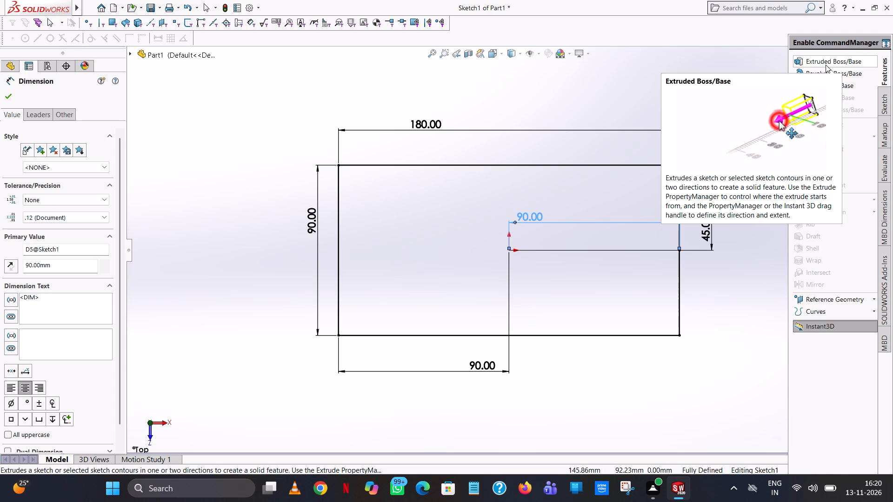
left_click(885, 108)
left_click(798, 112)
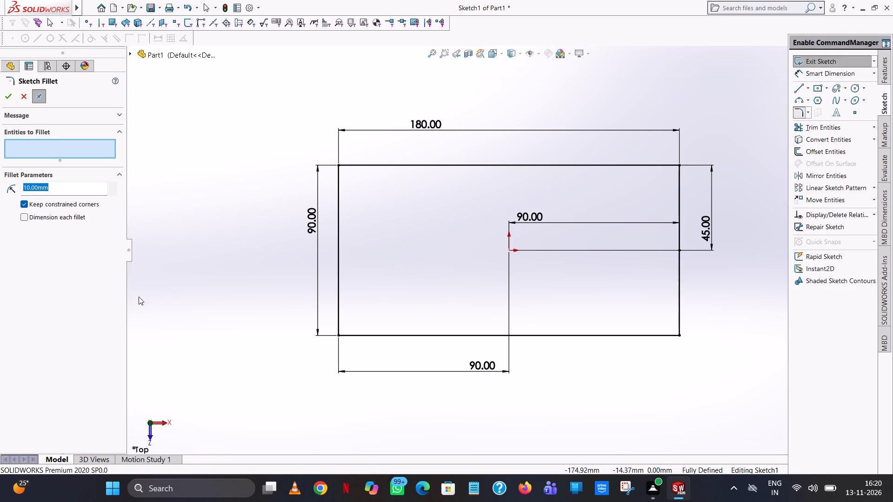
type("16")
key("Return")
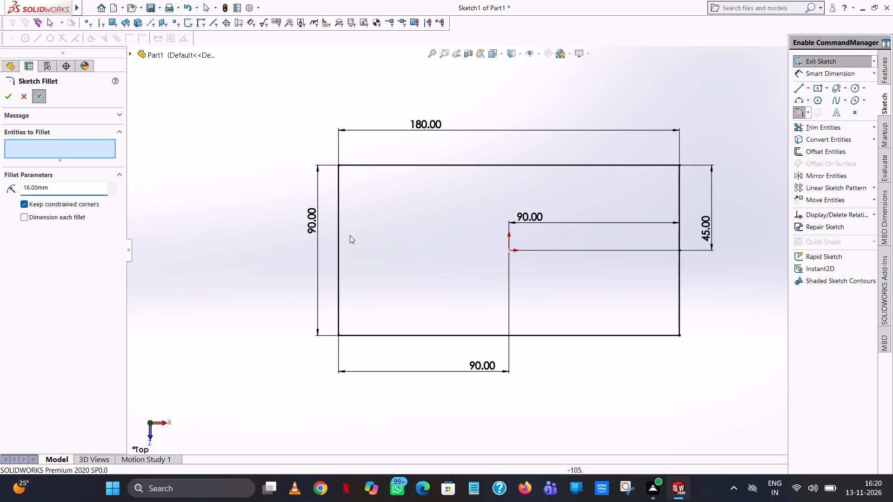
left_click(338, 163)
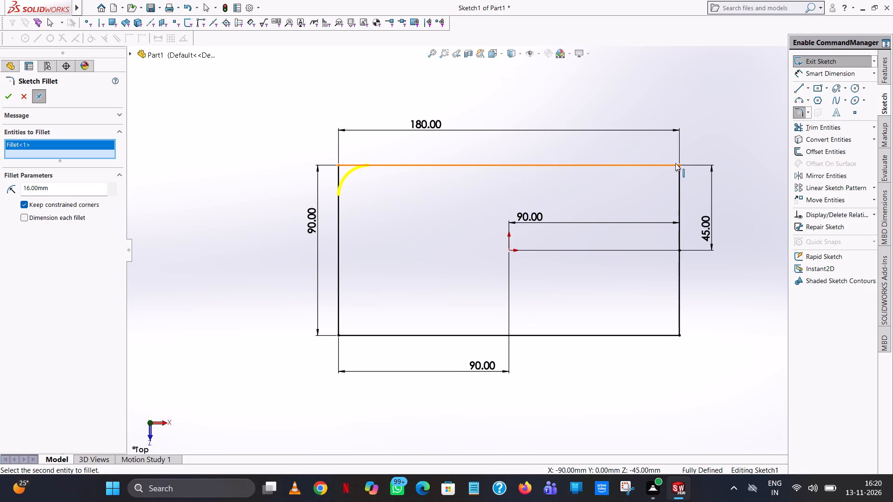
left_click(679, 165)
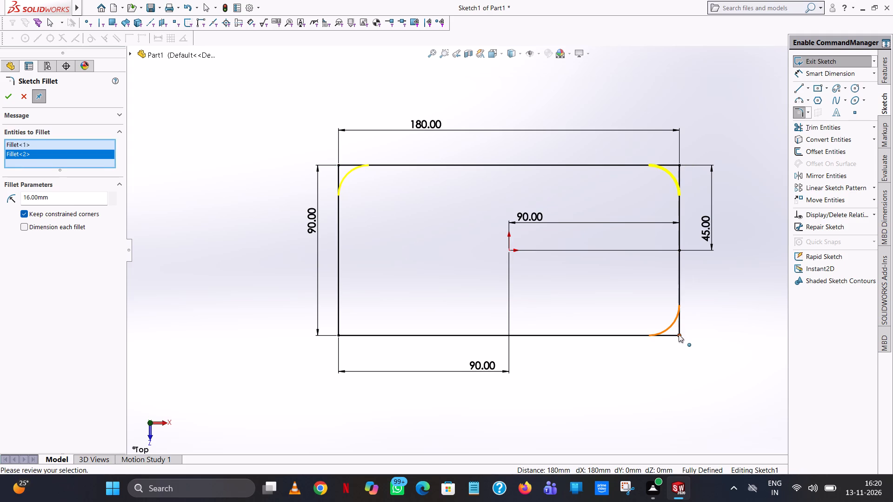
left_click(679, 334)
left_click(338, 336)
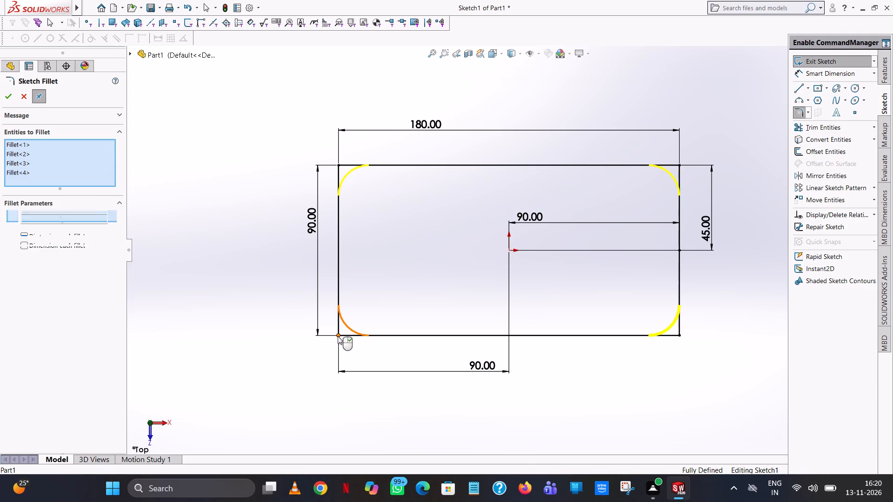
left_click(11, 92)
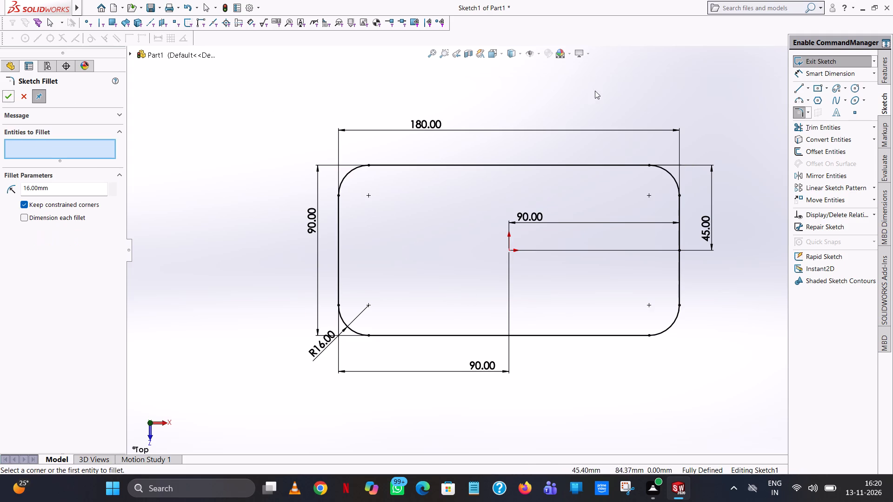
left_click(595, 91)
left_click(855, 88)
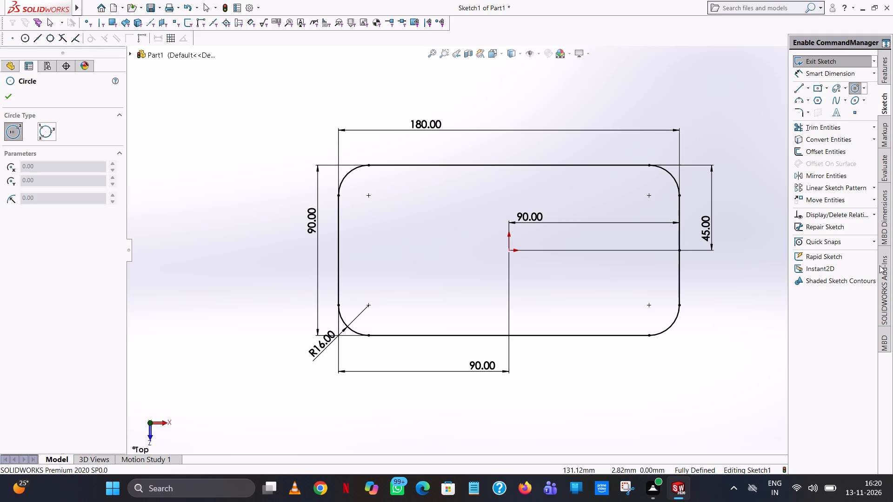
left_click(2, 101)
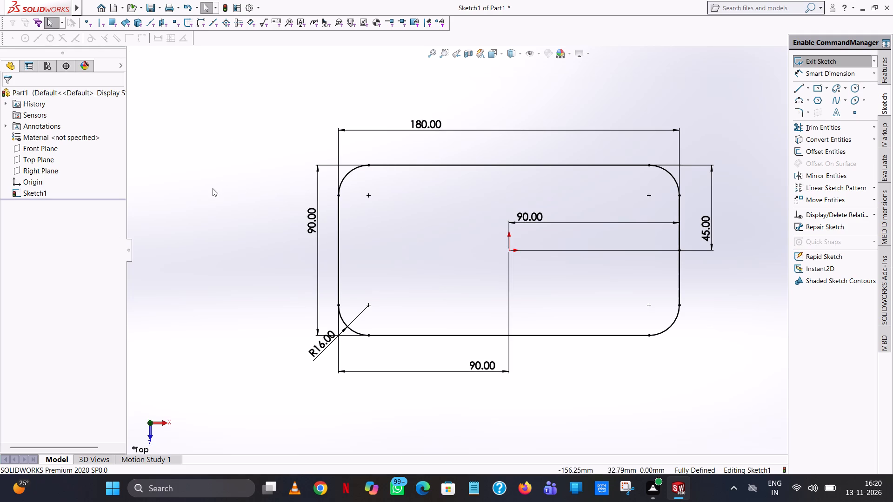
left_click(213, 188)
Extrude the rounded rectangle as a blind boss 16 mm deep to form the base plate.
left_click(883, 72)
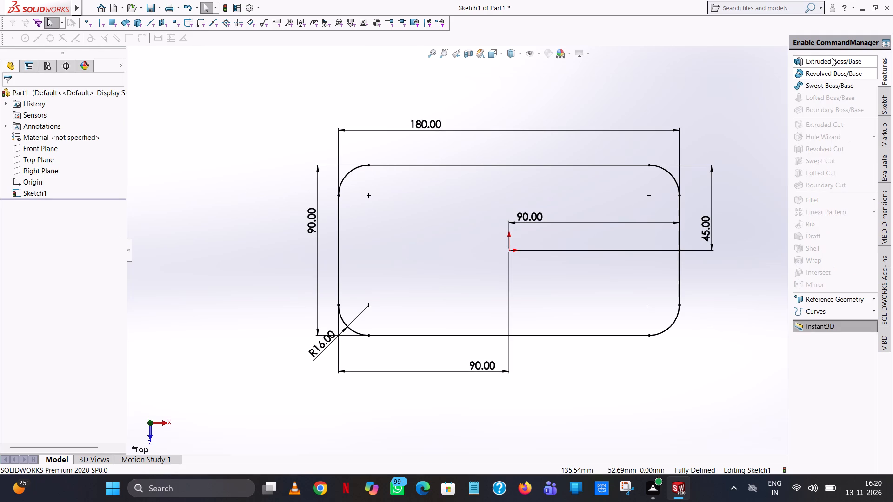
left_click(832, 58)
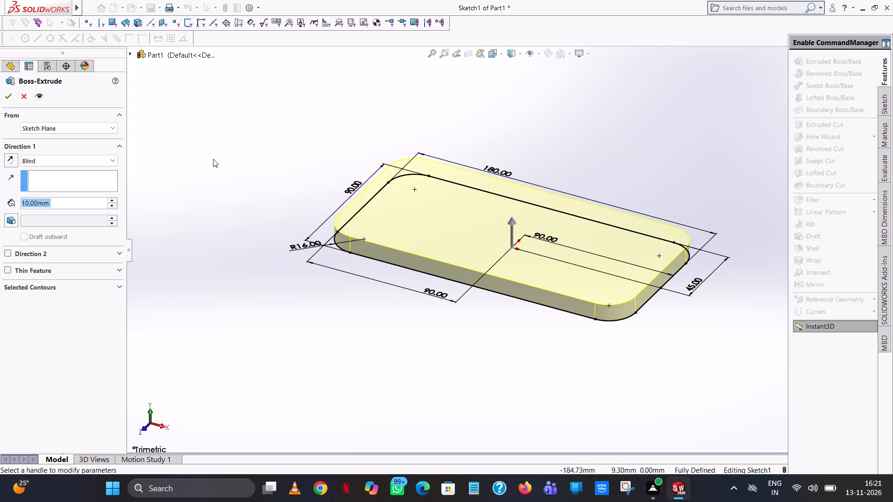
type("16")
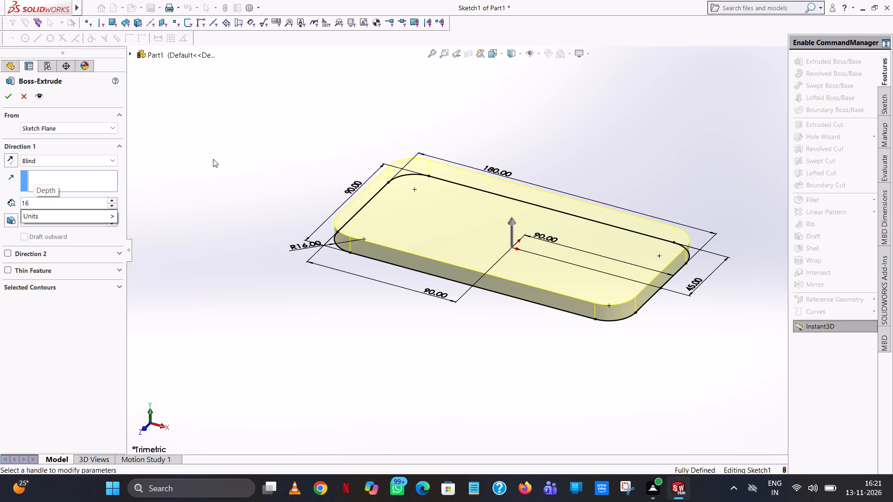
key("Return")
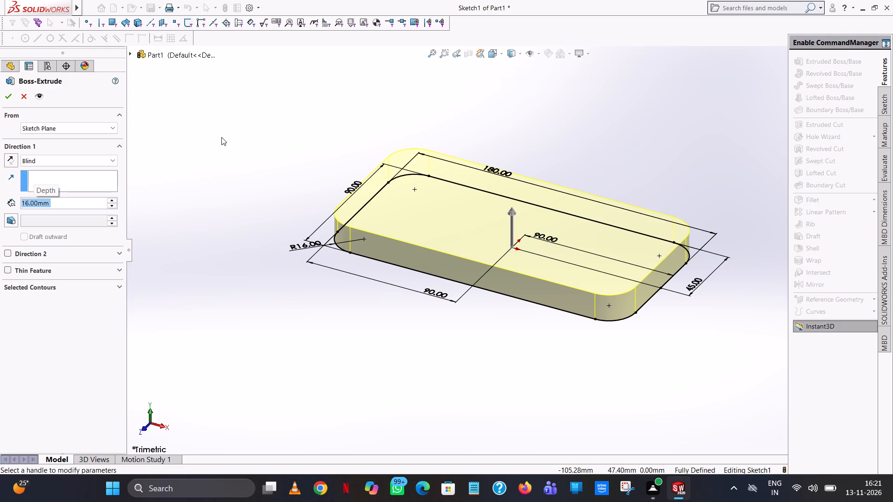
left_click(4, 95)
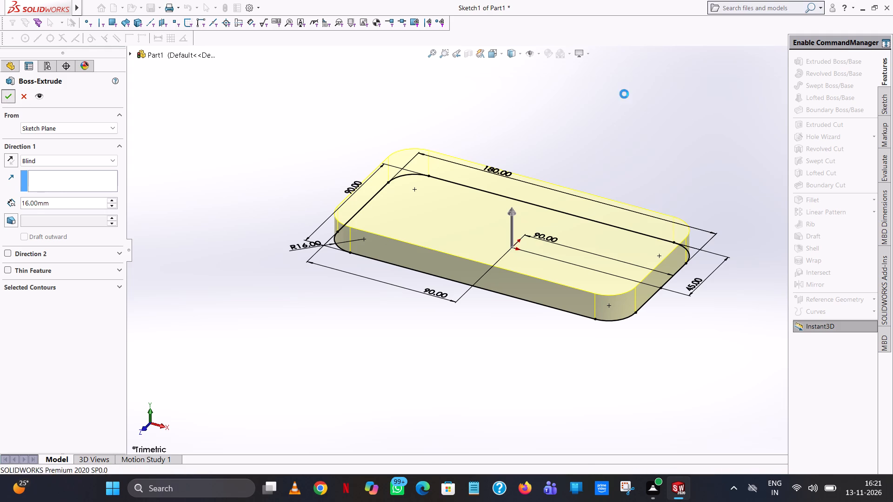
left_click(588, 142)
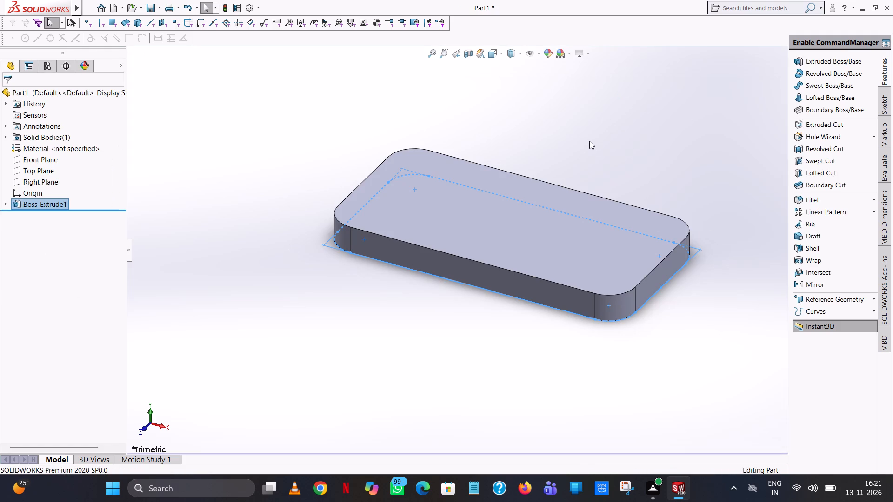
Start a boss sketch on the plate's top face and draw an origin-centred circle of 45 mm radius reaching the long edge.
middle_click_drag(618, 175, 657, 124)
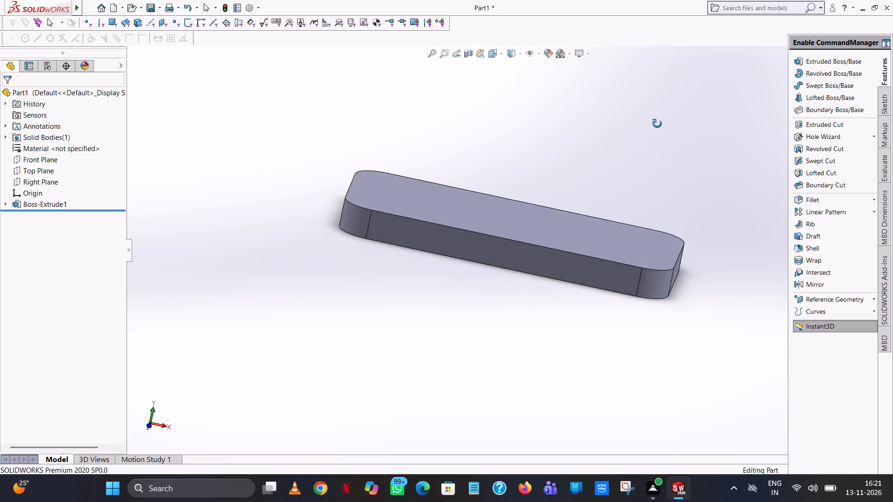
middle_click_drag(657, 124, 600, 226)
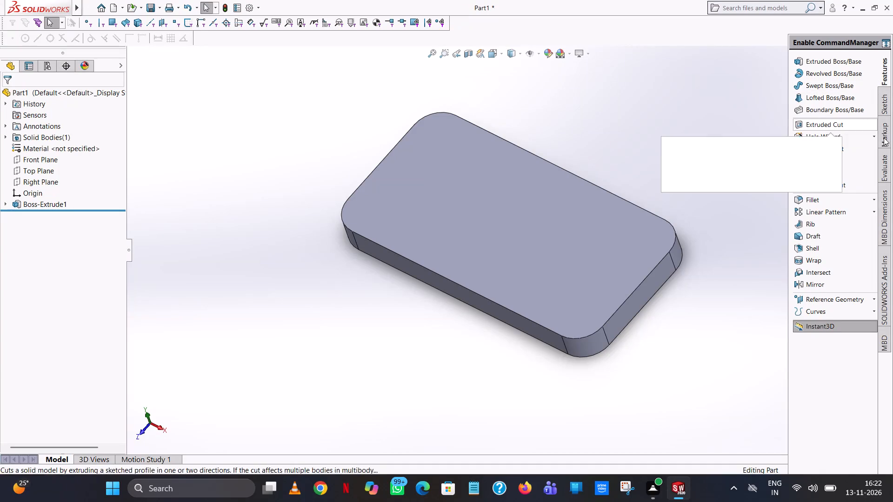
left_click(817, 58)
left_click(470, 213)
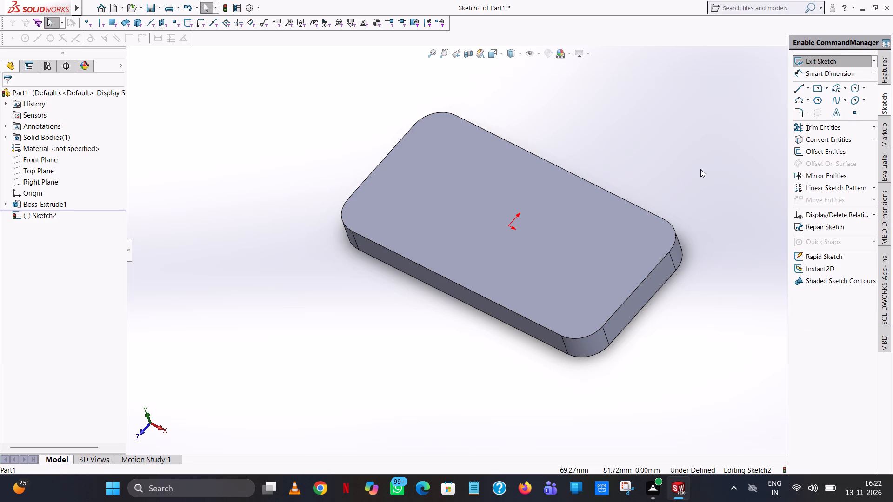
left_click(858, 86)
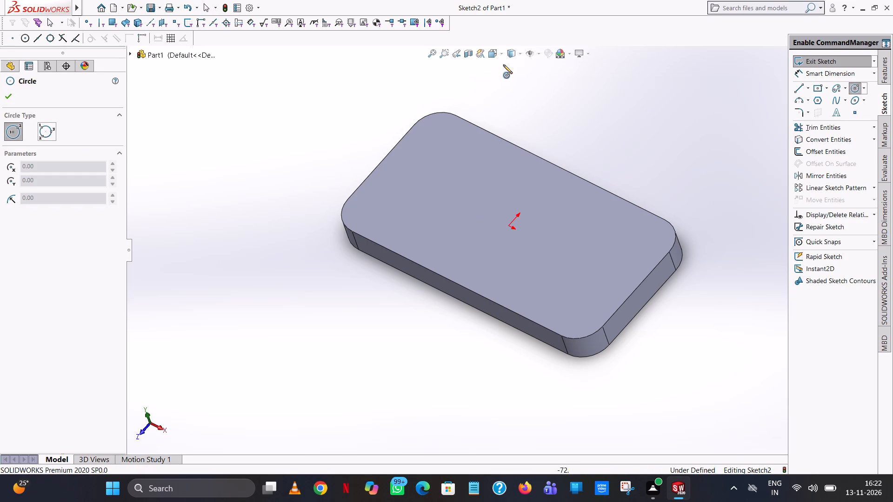
left_click(500, 53)
left_click(541, 100)
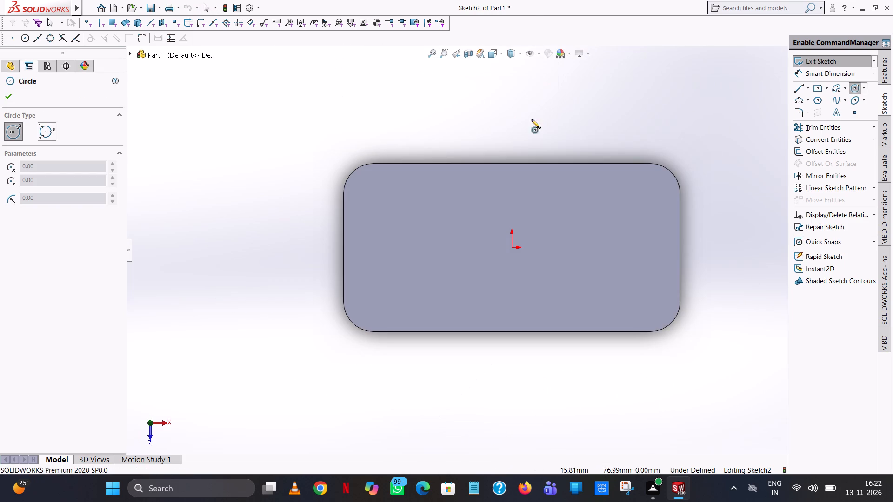
left_click(512, 247)
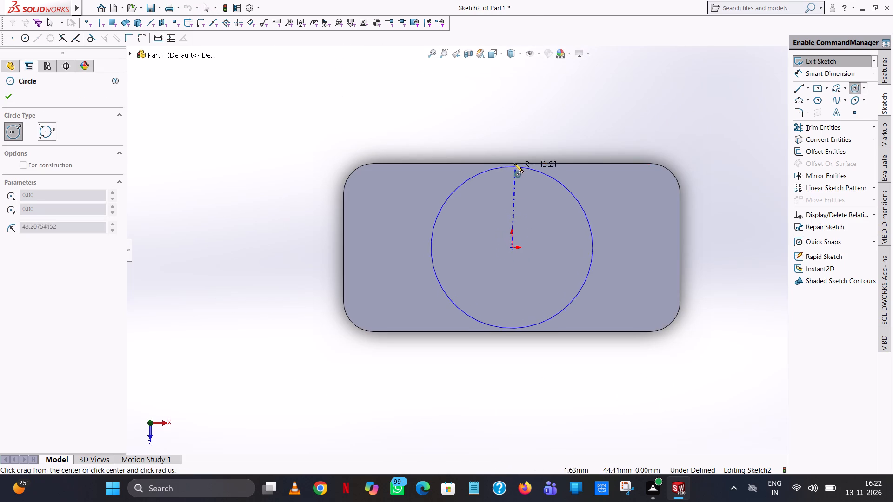
left_click(507, 164)
right_click(507, 164)
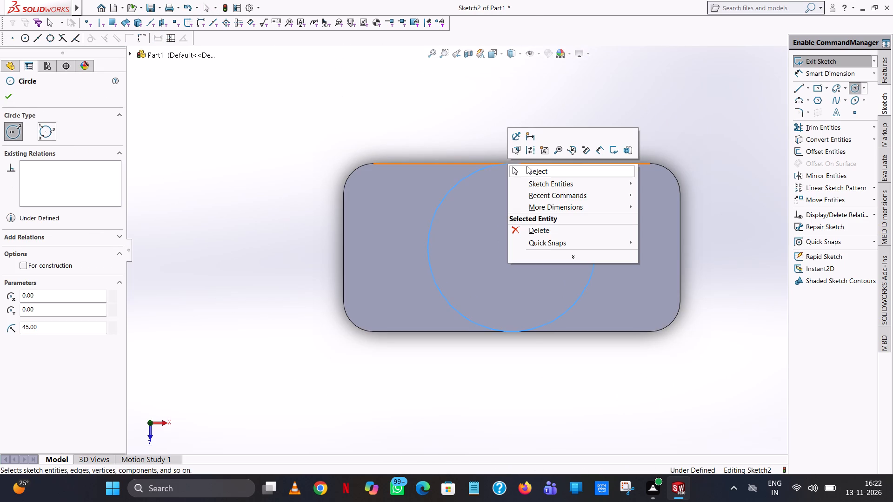
left_click(533, 170)
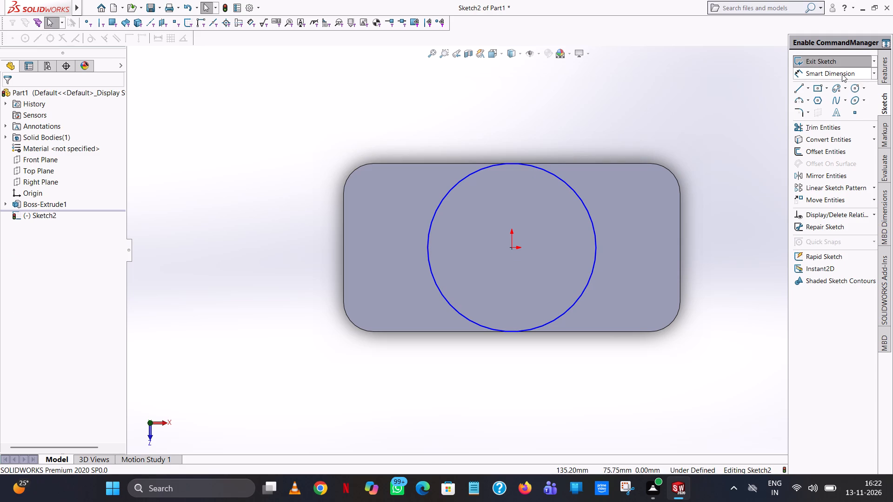
Dimension the circle's diameter at 90 mm.
left_click(842, 74)
left_click(559, 179)
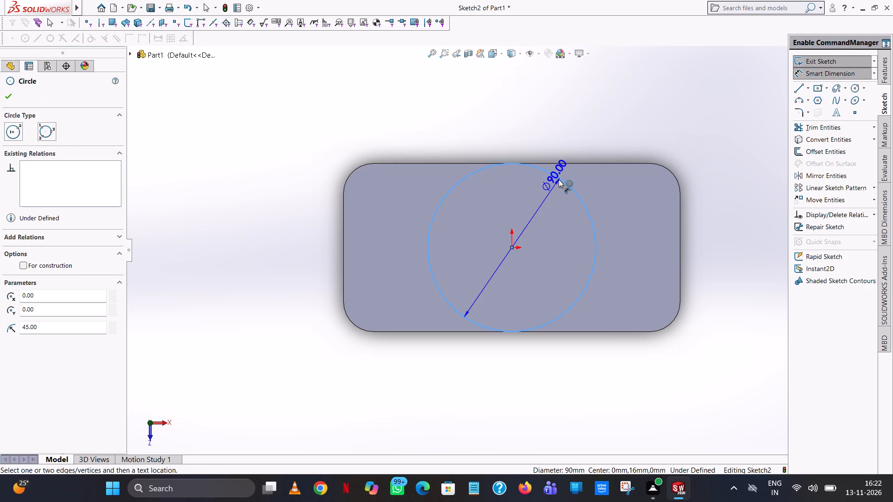
left_click(582, 140)
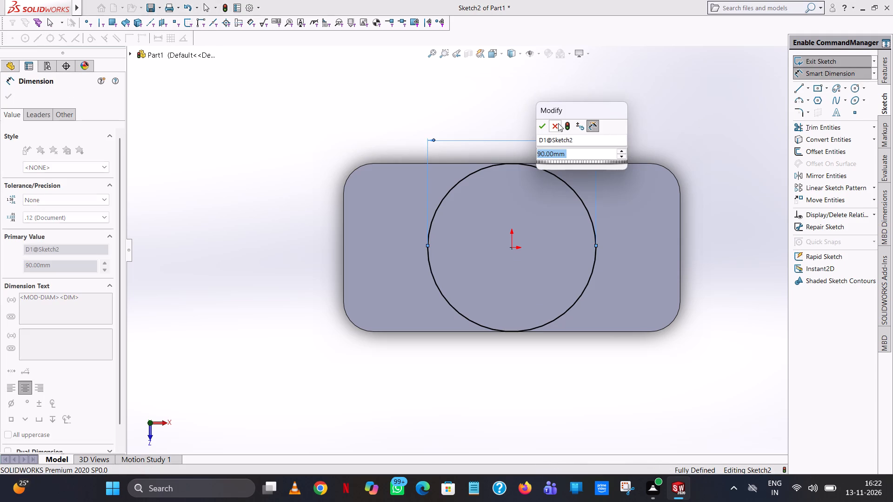
left_click(540, 123)
left_click(251, 176)
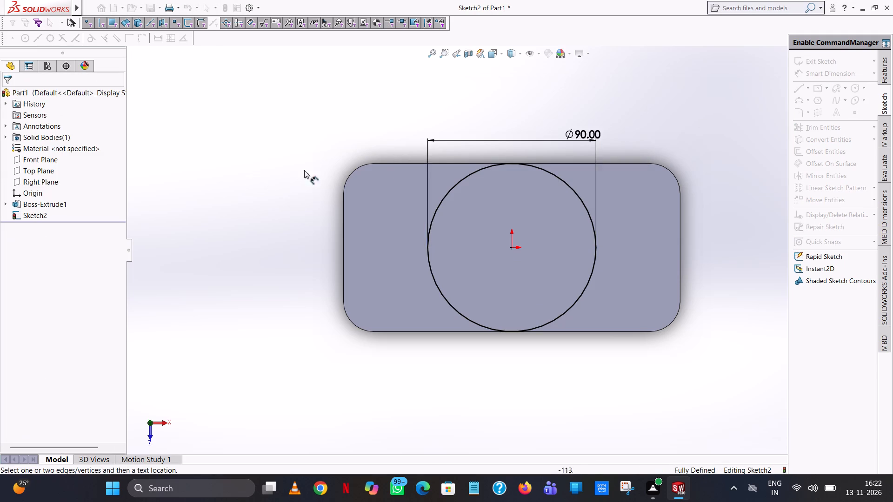
Extrude the 90 mm circle as a blind boss 60 mm deep, merged with the base plate.
left_click(884, 63)
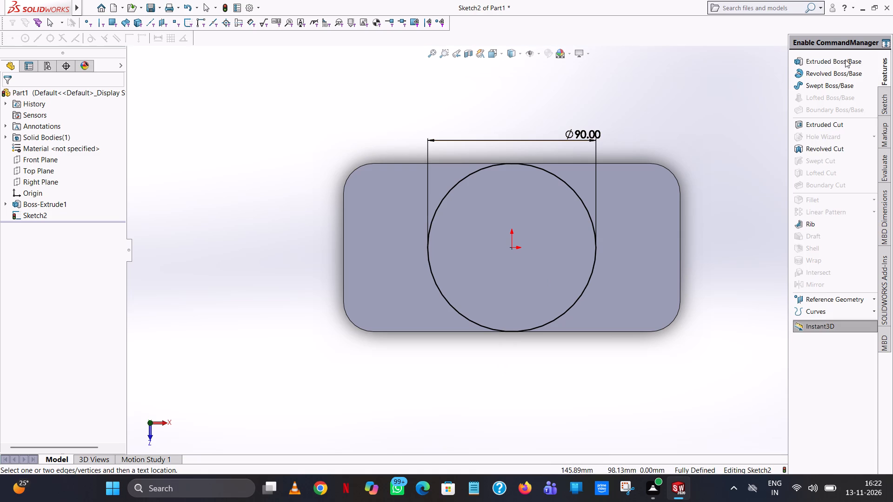
left_click(843, 59)
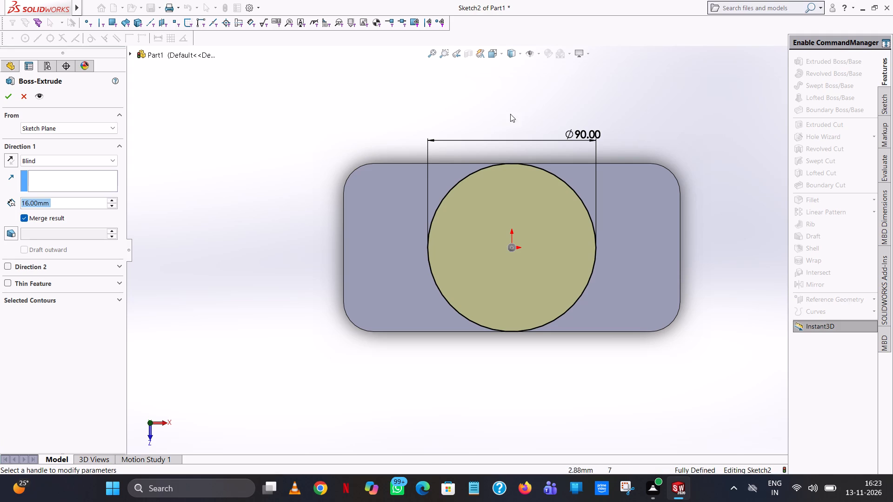
middle_click_drag(599, 313, 600, 151)
scroll(600, 151, "up", 1)
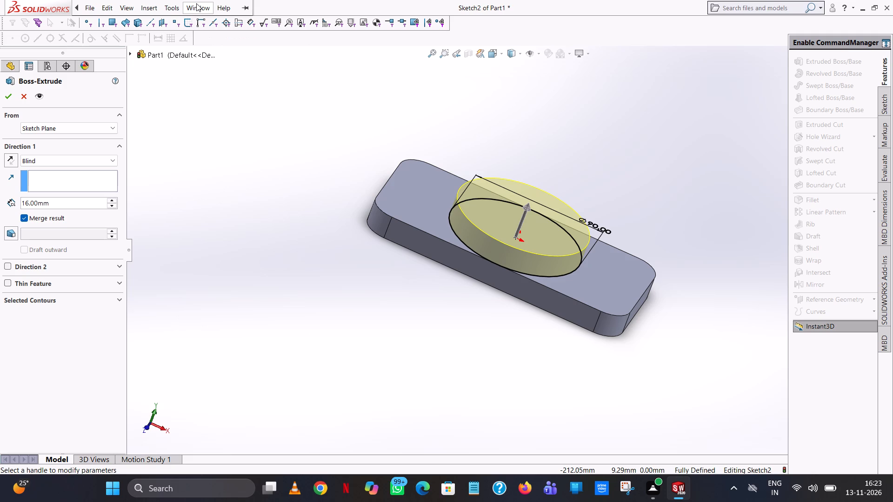
double_click(60, 201)
type("60")
key("Return")
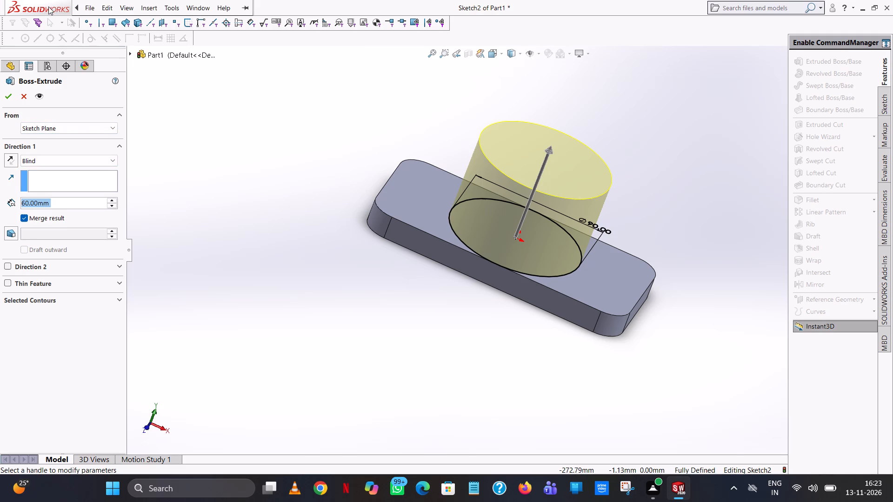
left_click(8, 93)
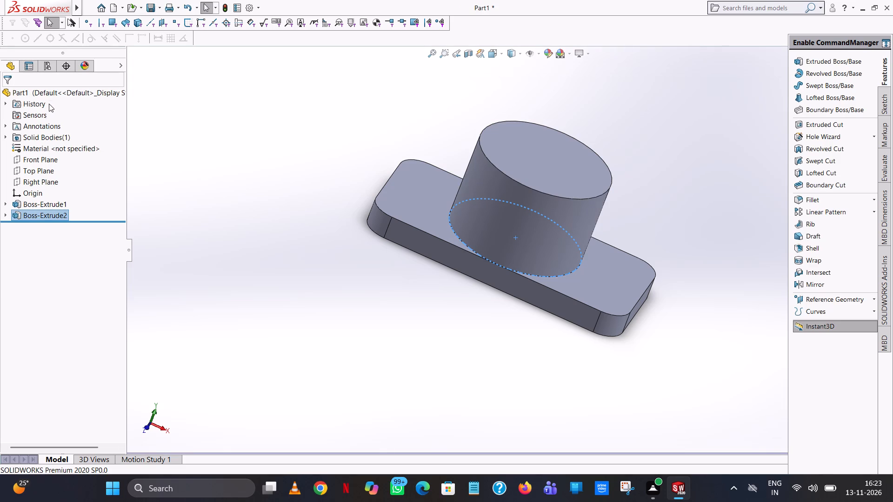
left_click(681, 172)
Examine the cylindrical boss and its junction with the base plate from several angles.
middle_click_drag(519, 294, 559, 239)
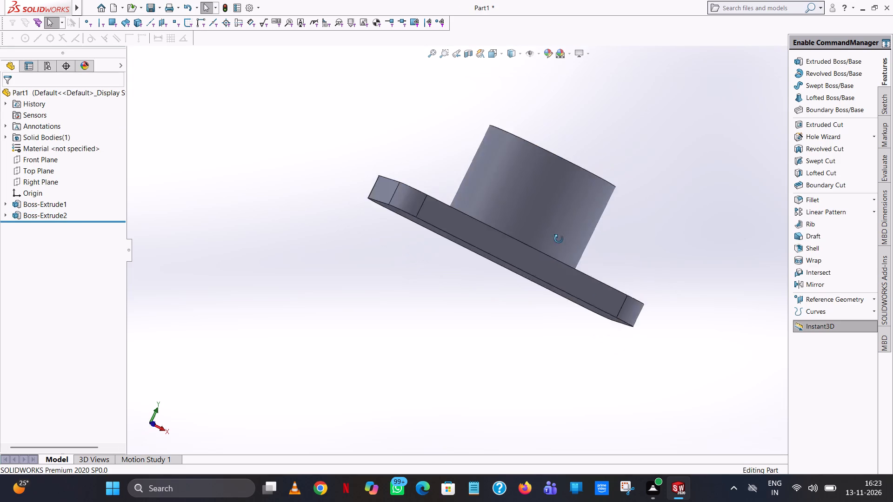
middle_click_drag(559, 239, 536, 383)
scroll(536, 383, "up", 2)
scroll(538, 270, "down", 5)
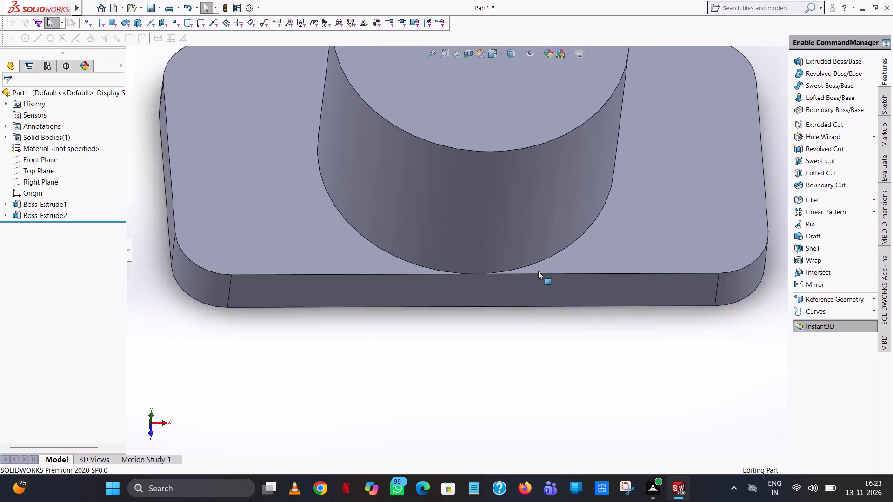
scroll(538, 271, "down", 3)
scroll(538, 271, "up", 5)
middle_click_drag(538, 271, 525, 183)
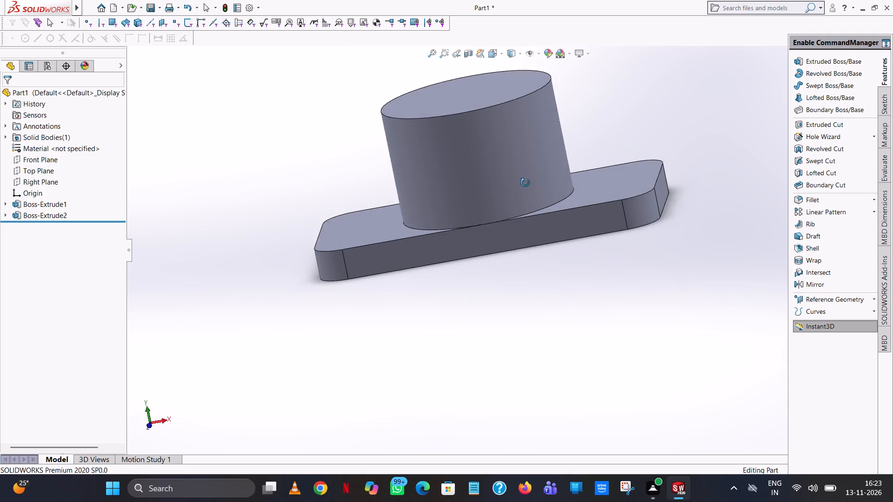
middle_click_drag(525, 183, 522, 179)
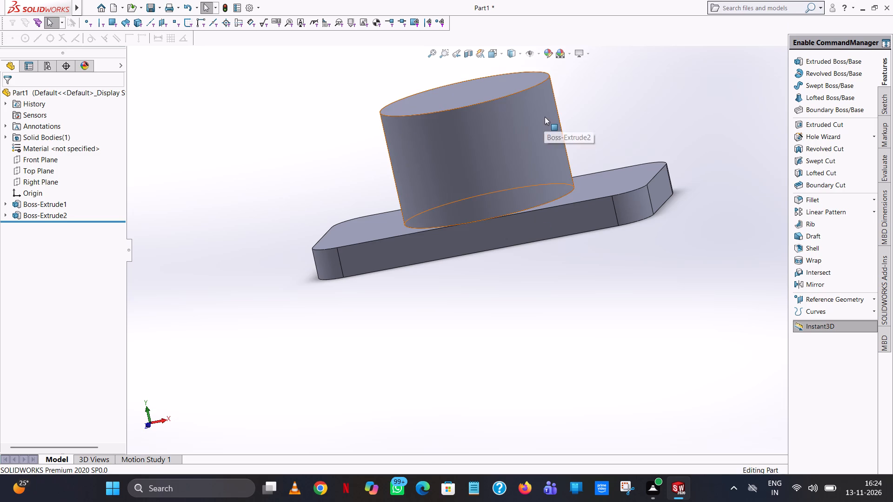
middle_click_drag(545, 116, 524, 176)
scroll(599, 98, "up", 1)
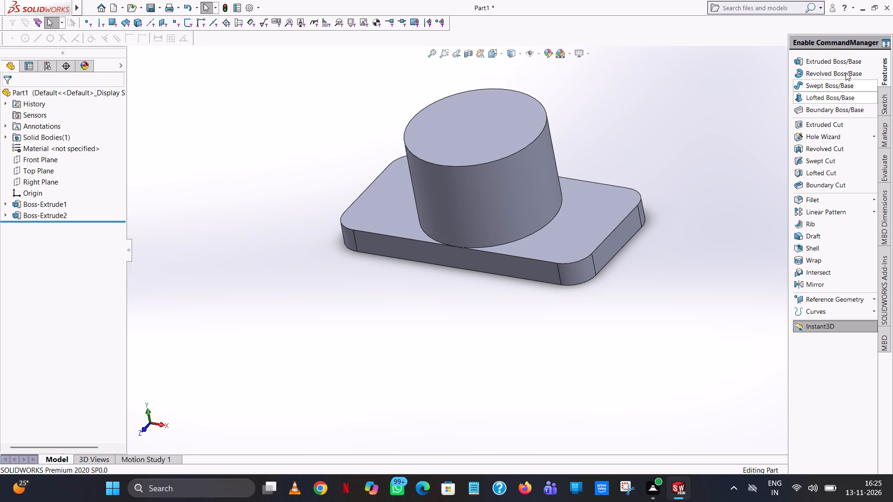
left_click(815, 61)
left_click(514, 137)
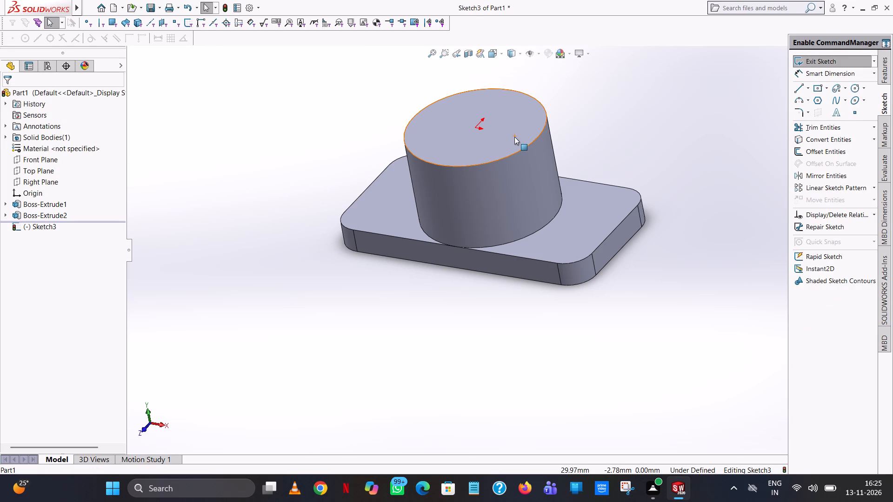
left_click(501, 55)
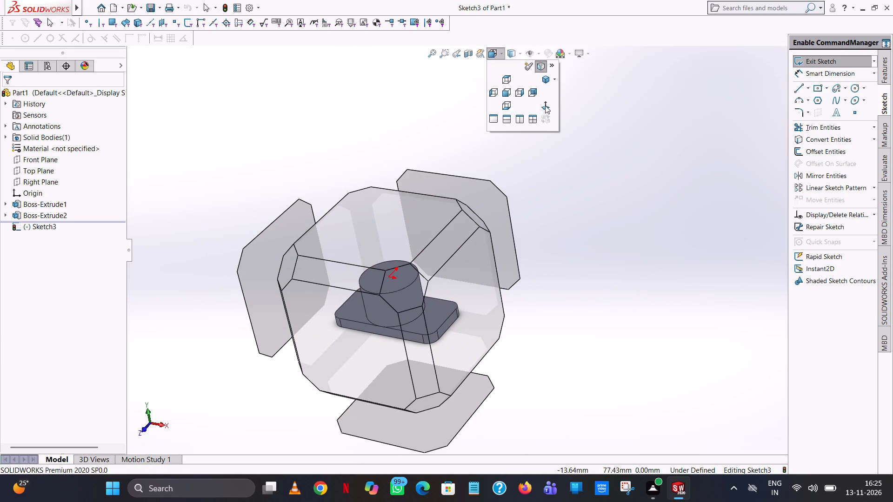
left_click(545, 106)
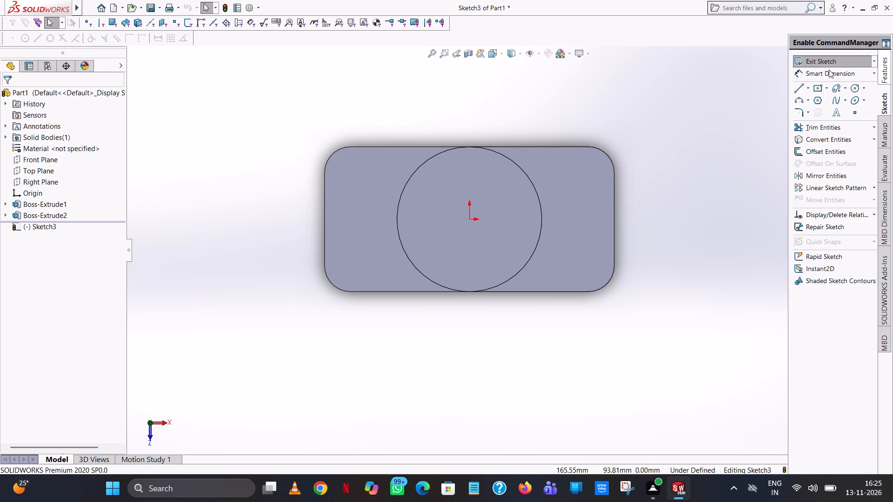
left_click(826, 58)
Edit the cylindrical boss extrusion and set its blind depth to 96 mm (111-15).
scroll(548, 326, "down", 3)
middle_click_drag(550, 320, 530, 181)
scroll(547, 297, "up", 1)
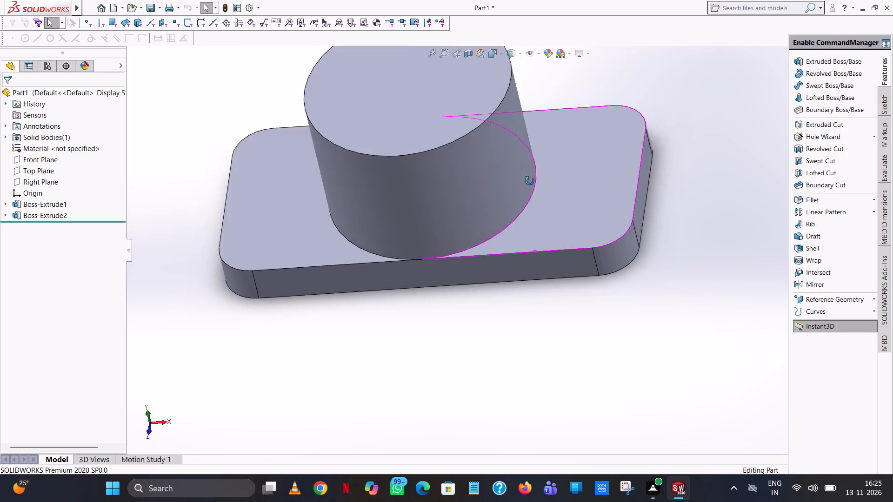
middle_click_drag(530, 181, 529, 176)
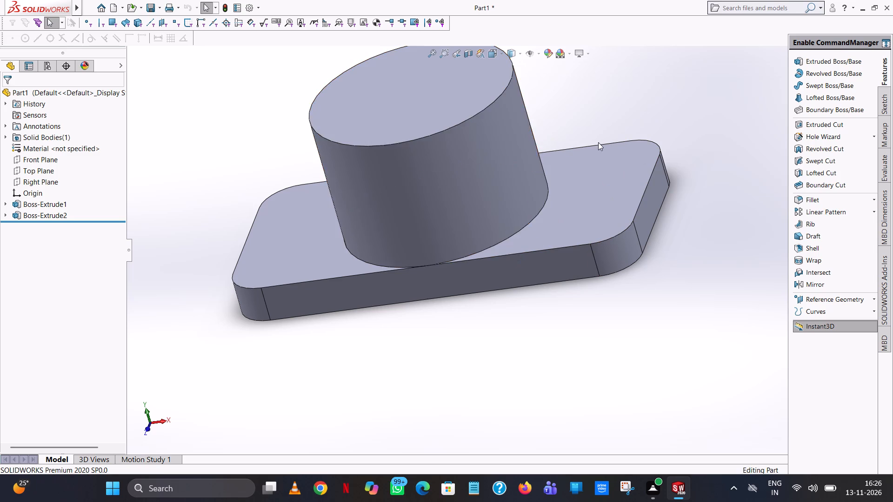
middle_click_drag(600, 142, 646, 117)
left_click(465, 135)
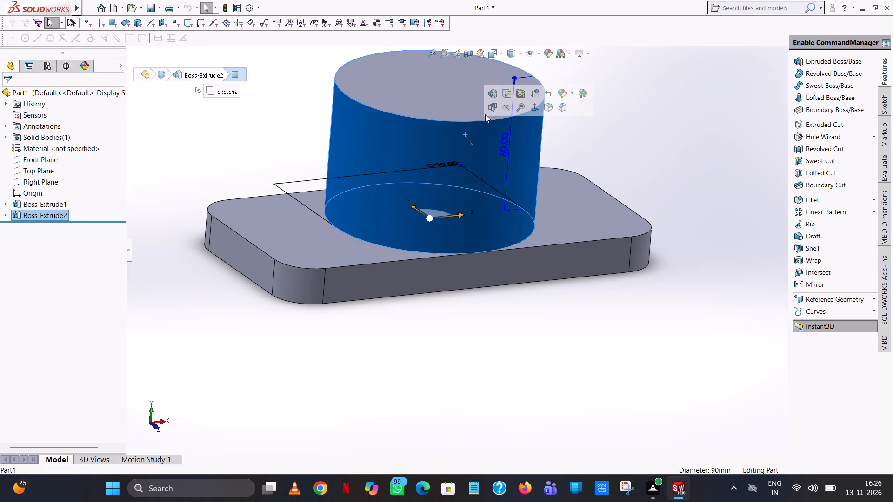
left_click(491, 93)
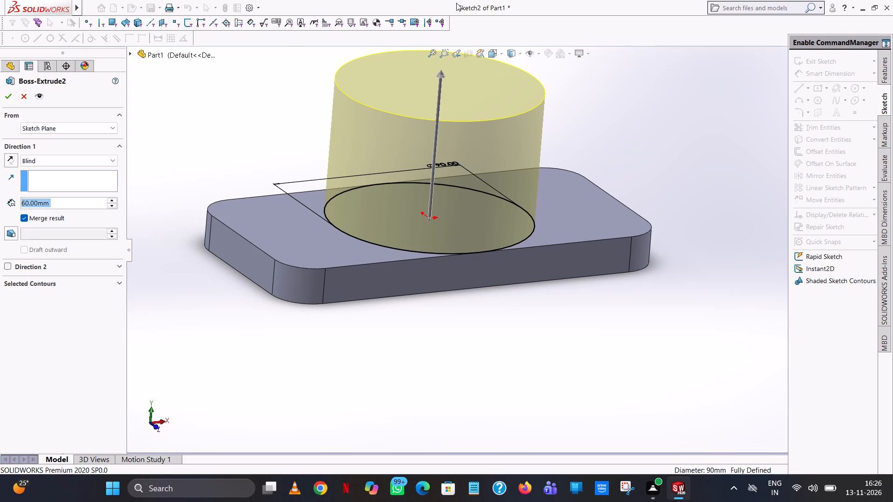
type("11")
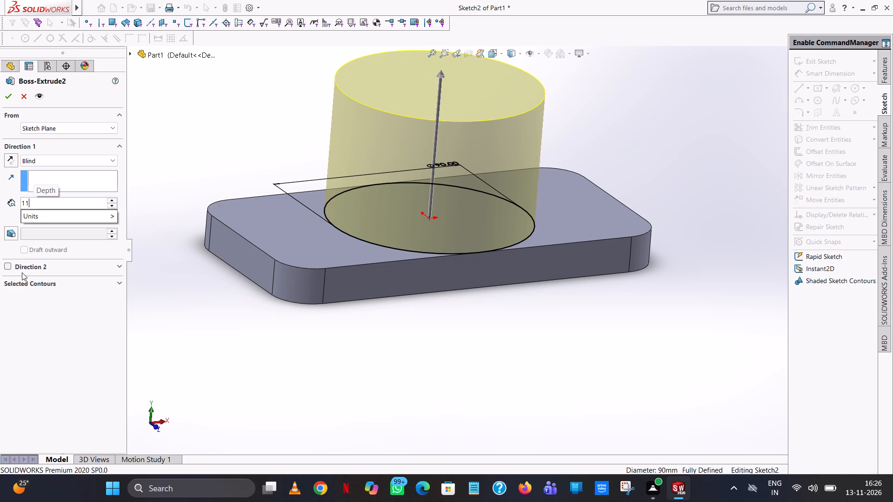
key("1")
key("minus")
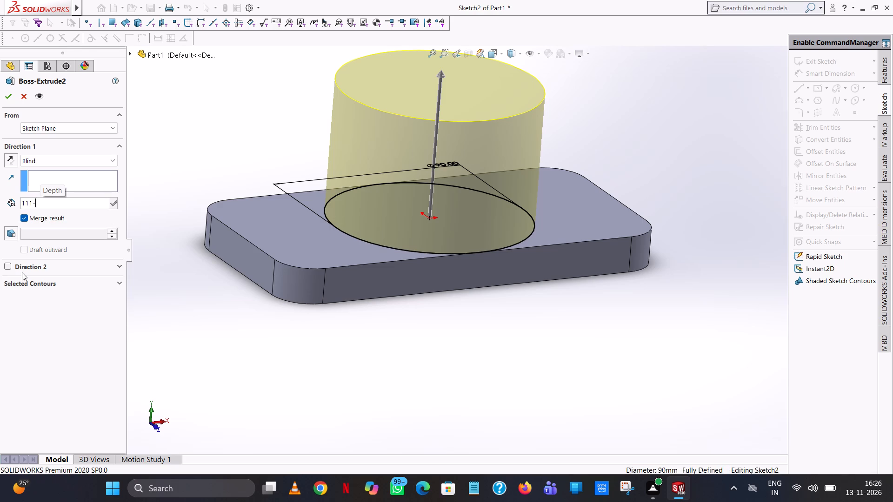
type("15")
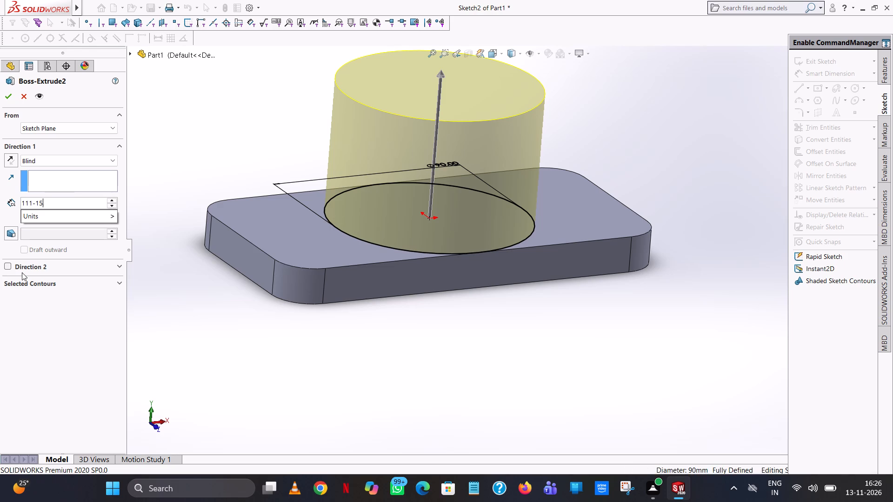
key("Return")
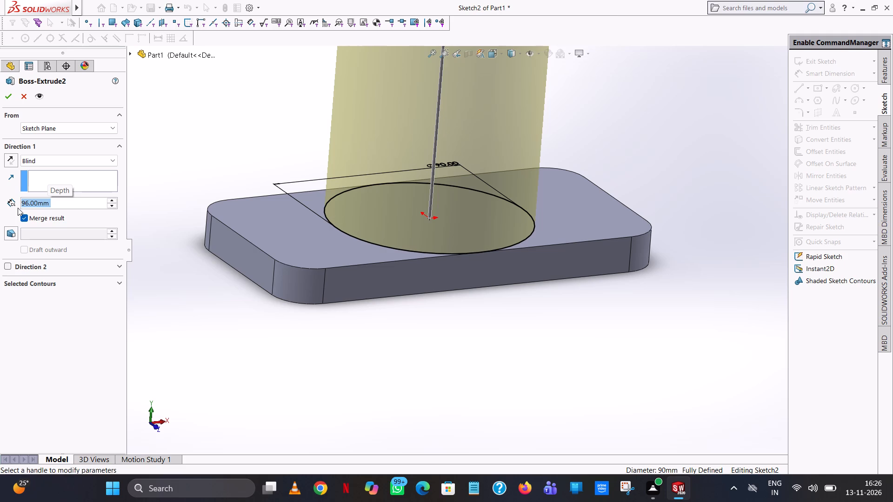
left_click(7, 91)
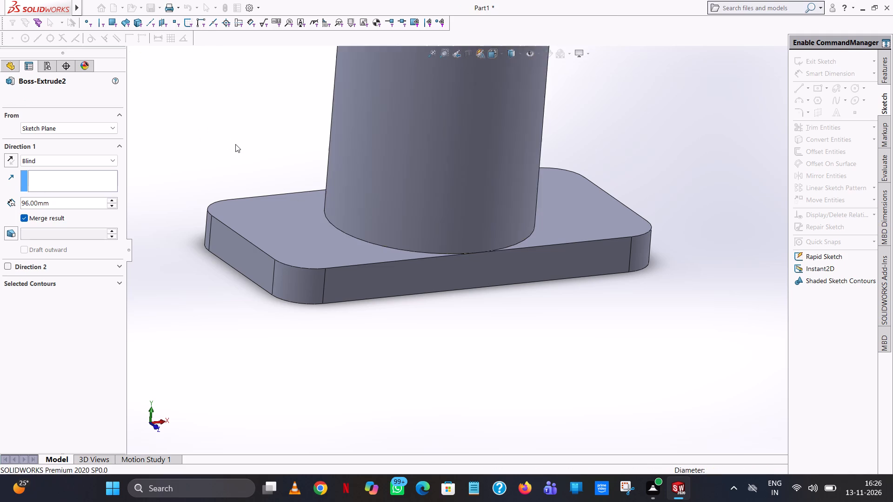
left_click(235, 144)
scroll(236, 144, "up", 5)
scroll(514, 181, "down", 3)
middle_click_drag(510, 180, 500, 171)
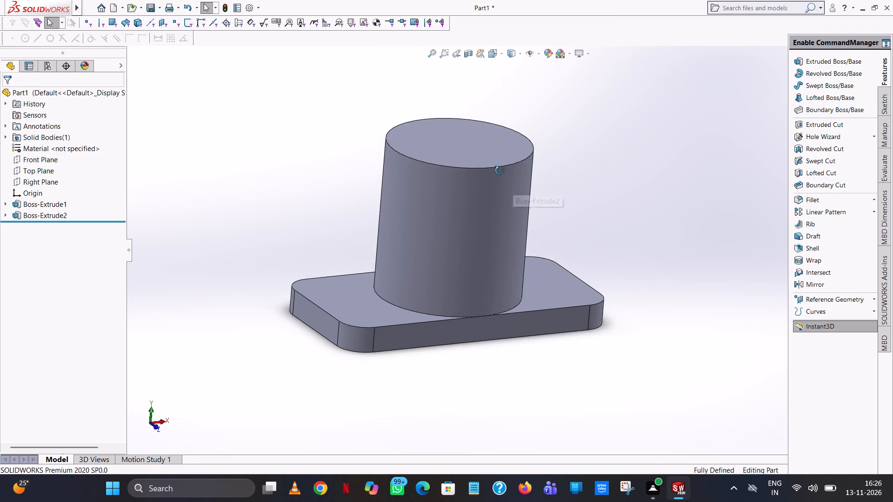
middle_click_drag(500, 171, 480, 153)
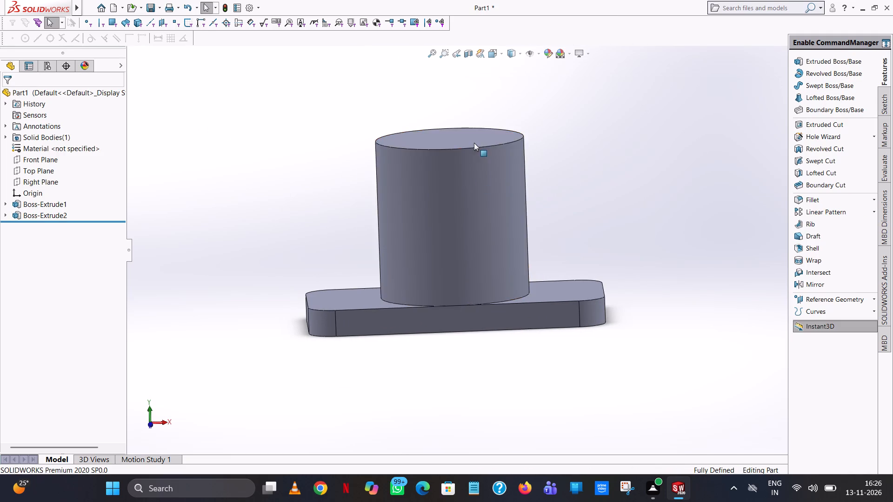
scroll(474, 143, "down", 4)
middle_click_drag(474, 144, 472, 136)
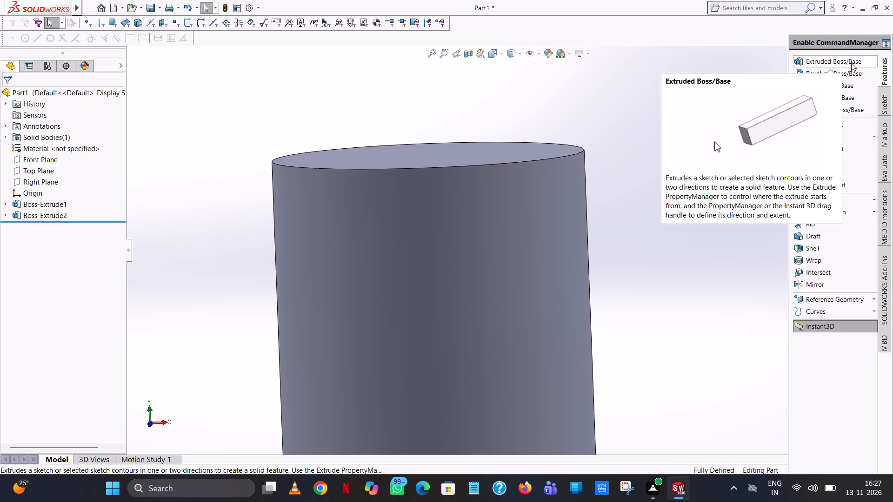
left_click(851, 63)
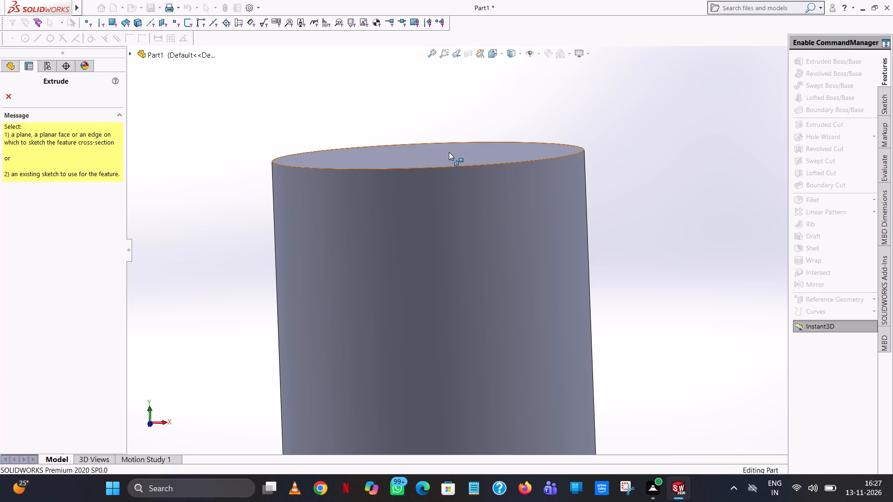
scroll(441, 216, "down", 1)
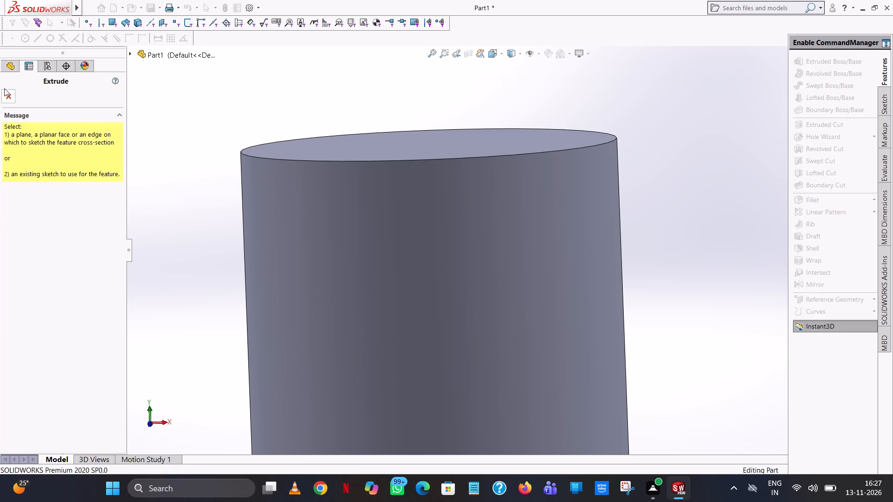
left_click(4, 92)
Start a new sketch on the Front Plane, viewed from the front at the cylinder's top edge.
scroll(462, 203, "up", 2)
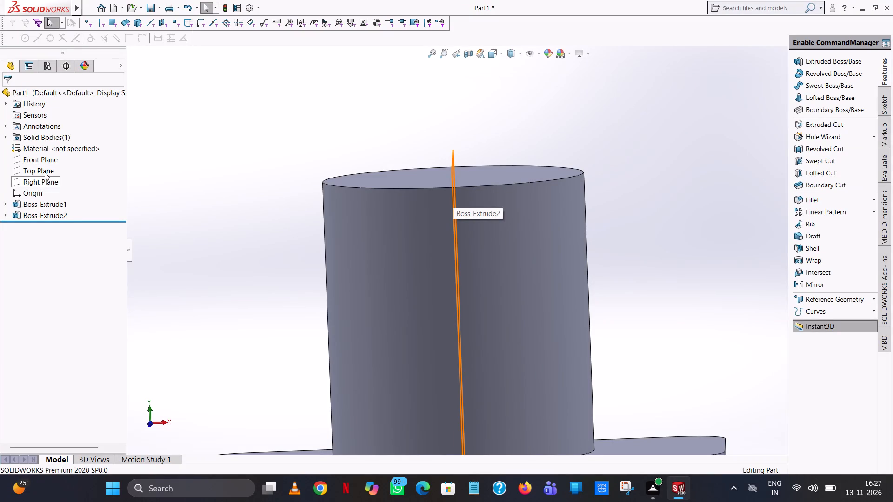
left_click(46, 155)
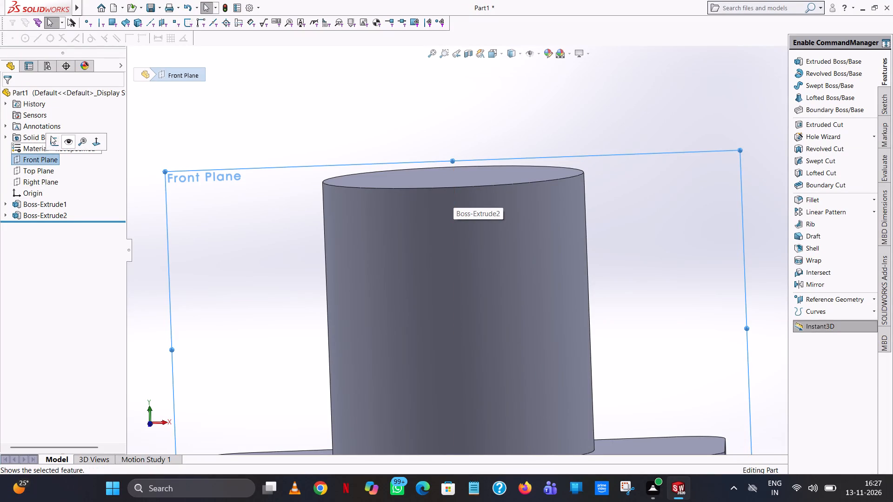
left_click(51, 139)
middle_click_drag(586, 233, 565, 228)
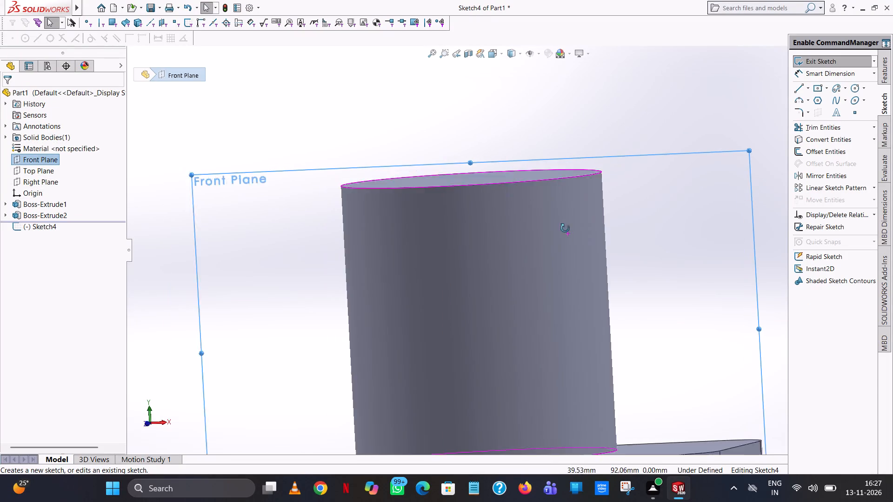
middle_click_drag(565, 228, 566, 236)
scroll(571, 238, "up", 1)
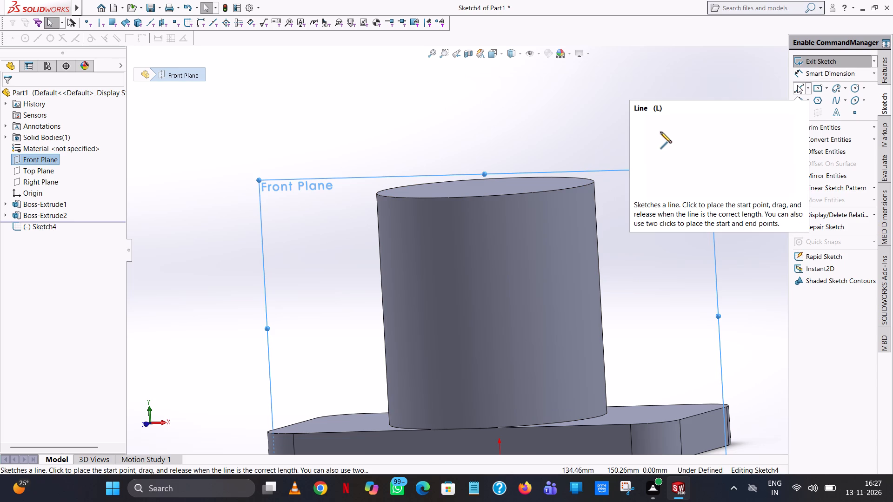
left_click(500, 53)
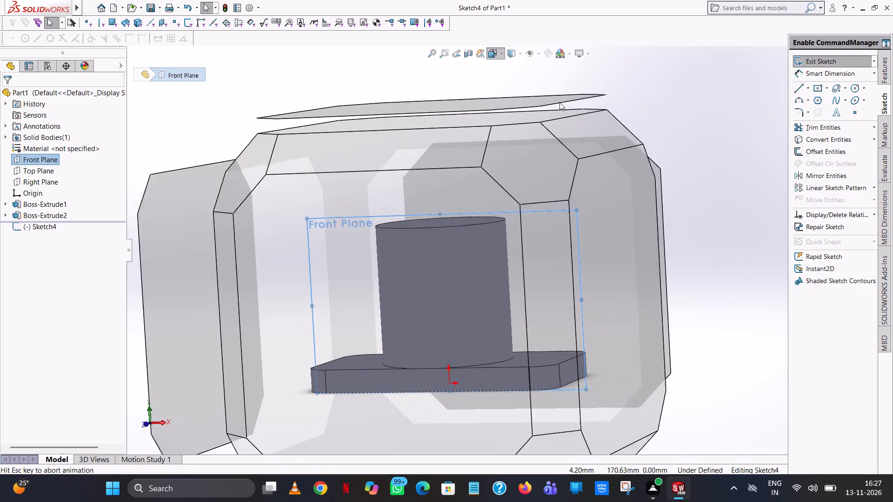
left_click(547, 107)
scroll(527, 115, "down", 2)
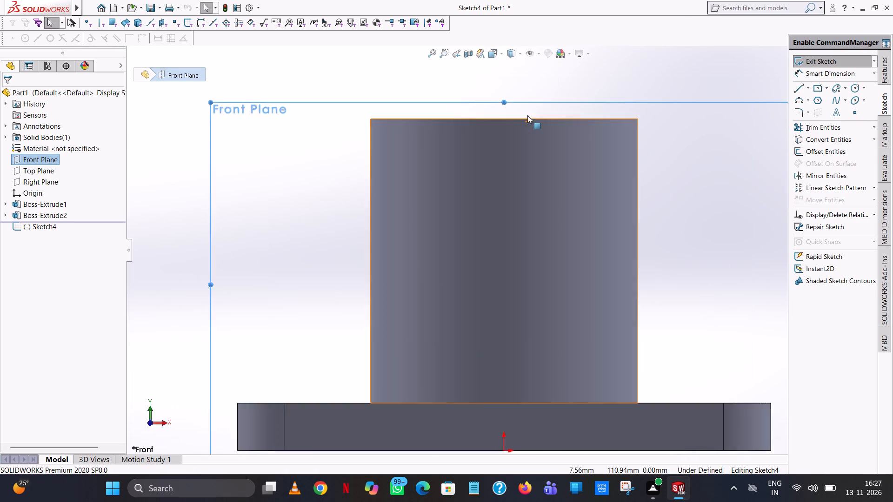
scroll(527, 115, "down", 7)
left_click_drag(409, 170, 409, 74)
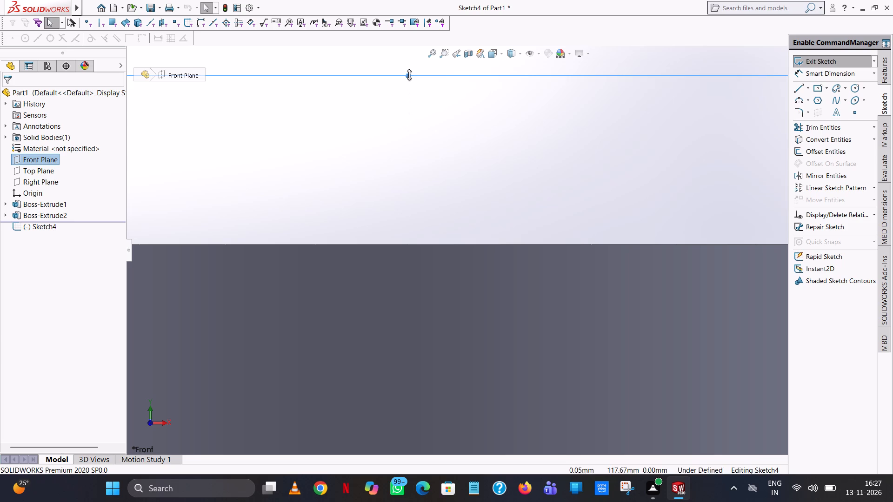
Sketch a vertical line upward from the middle of the cylinder's top edge and set its length to 3 mm.
left_click(799, 82)
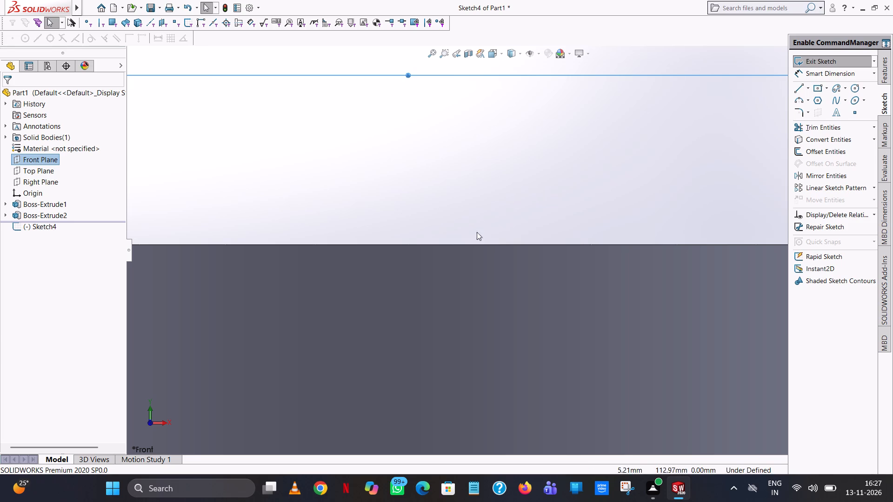
left_click(797, 89)
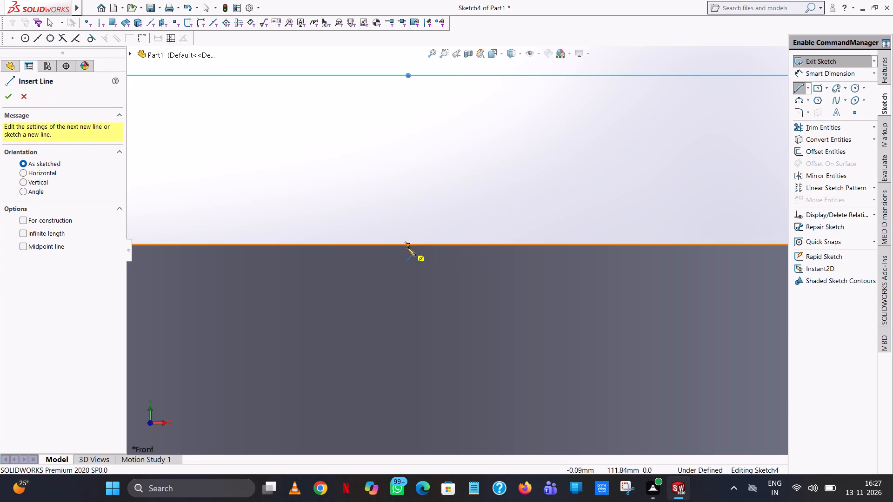
left_click(408, 245)
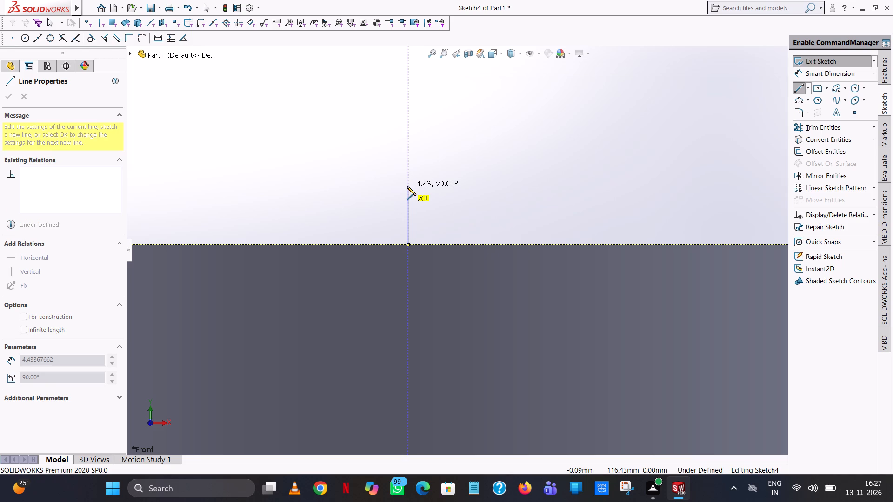
left_click(407, 186)
right_click(405, 186)
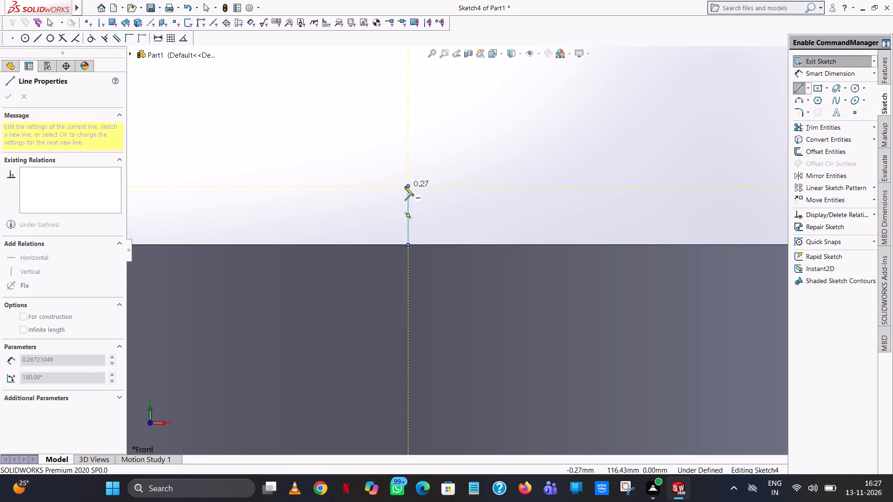
left_click(431, 189)
left_click(406, 213)
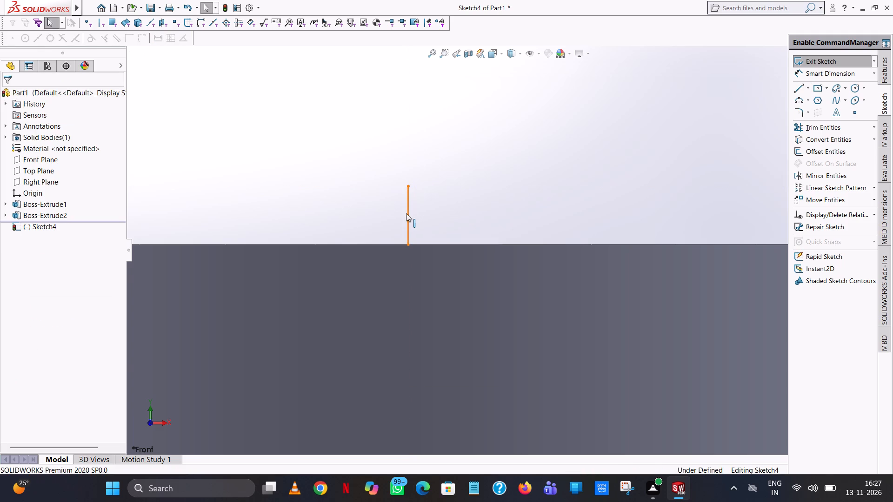
key("3")
key("Return")
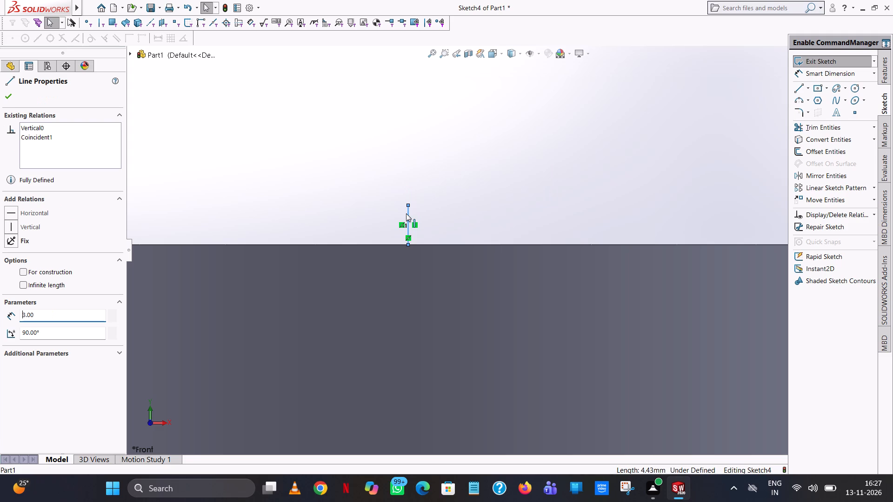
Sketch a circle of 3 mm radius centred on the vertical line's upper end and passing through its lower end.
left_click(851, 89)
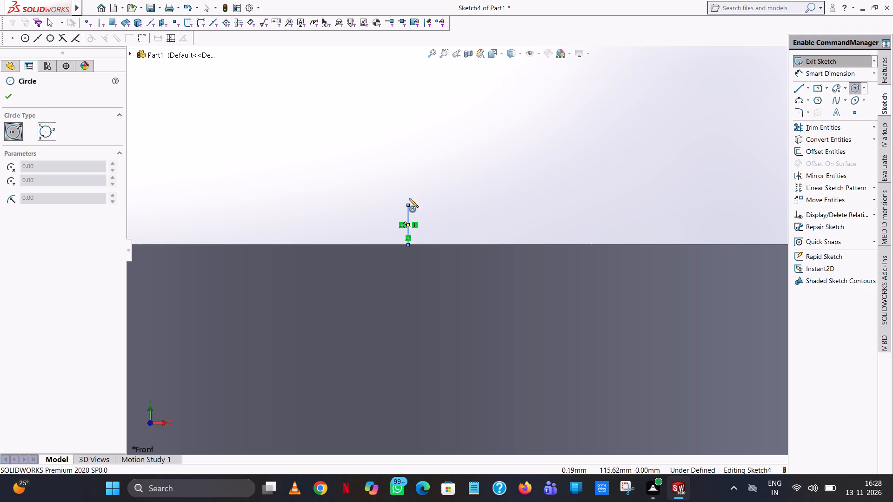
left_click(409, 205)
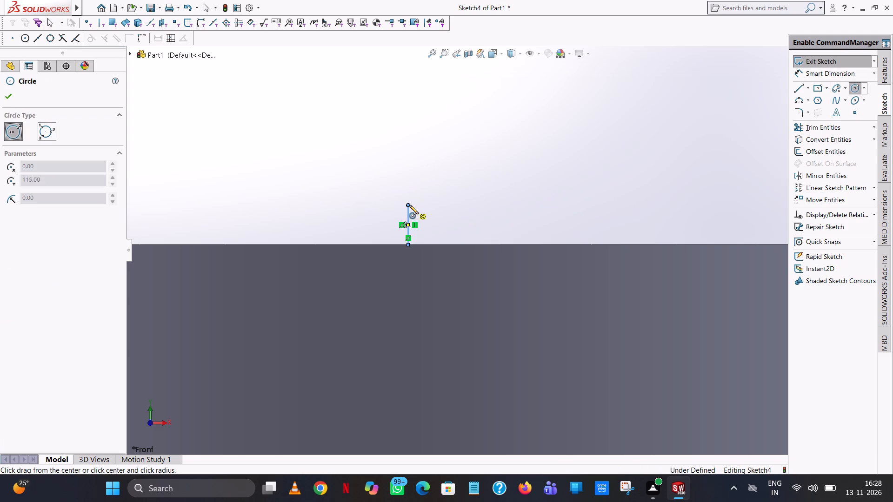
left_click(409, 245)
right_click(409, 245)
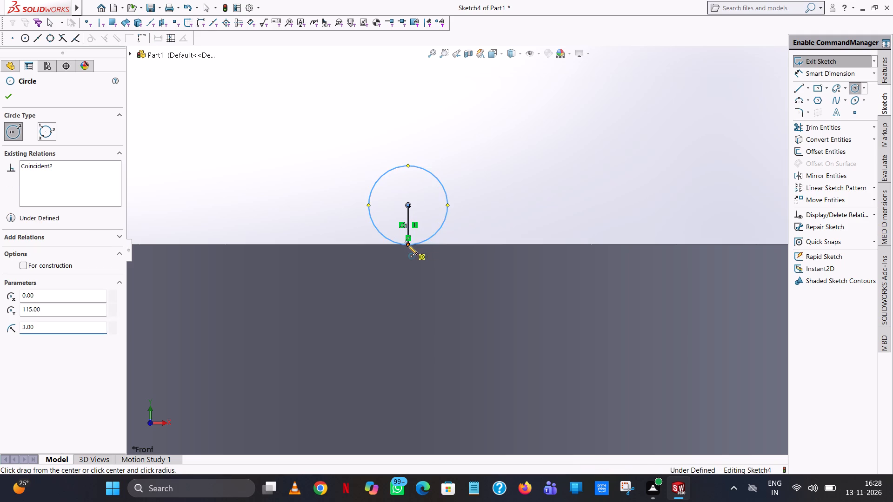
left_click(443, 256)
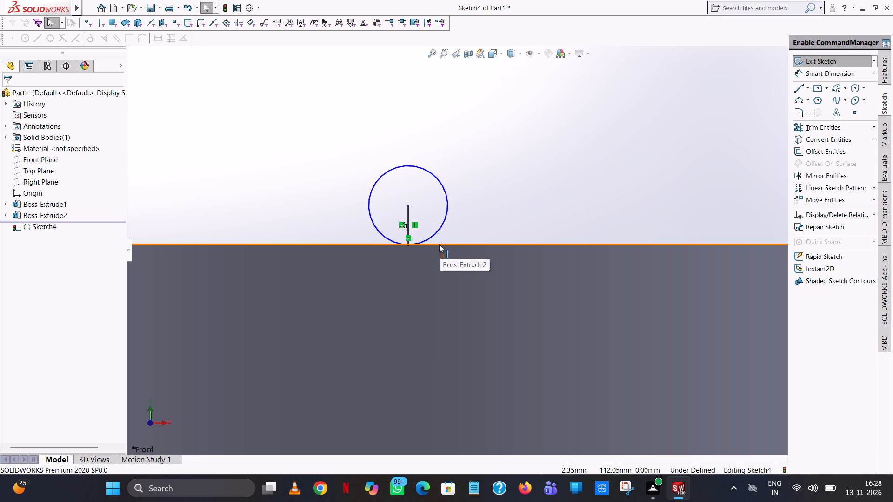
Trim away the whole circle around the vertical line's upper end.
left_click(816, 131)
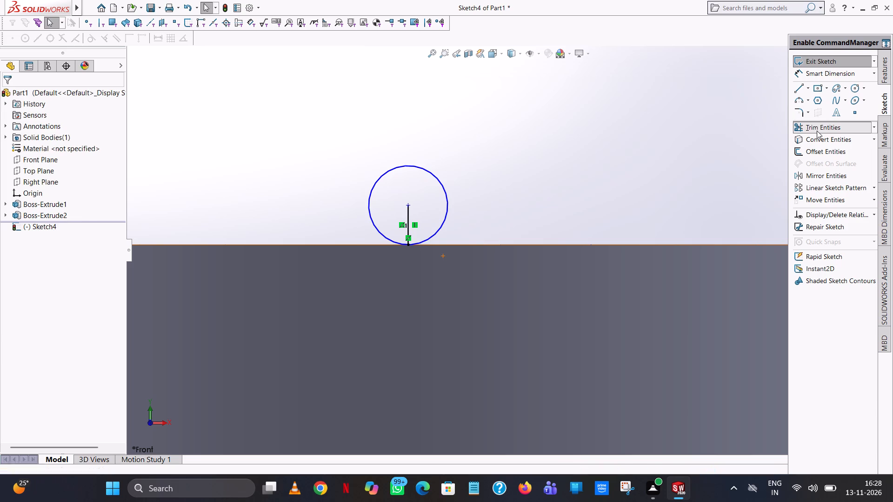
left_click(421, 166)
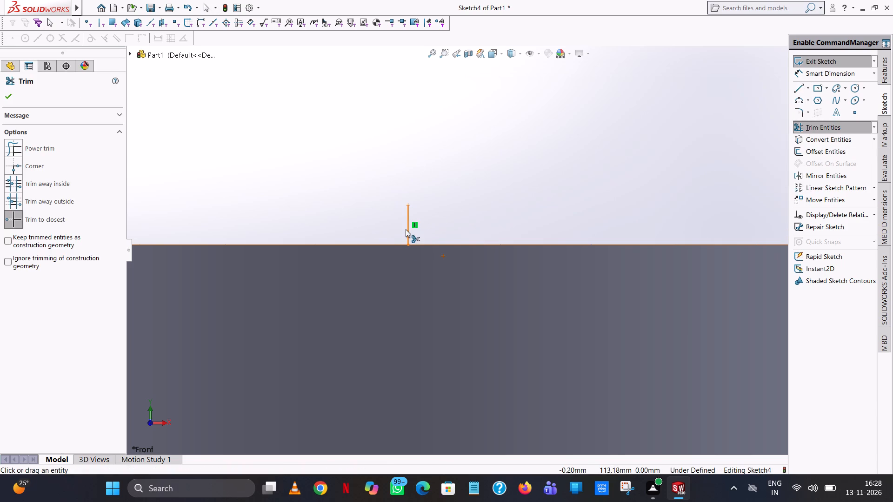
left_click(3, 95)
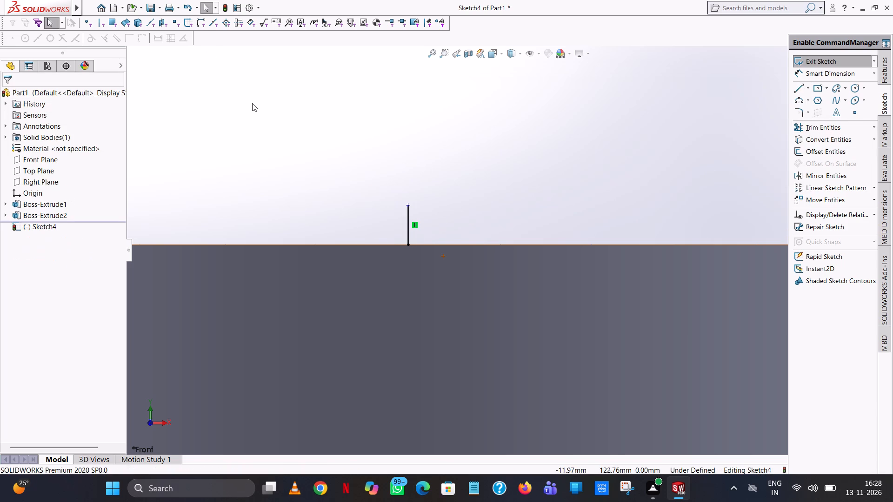
Set the vertical centre line's length to 6 mm.
left_click(409, 222)
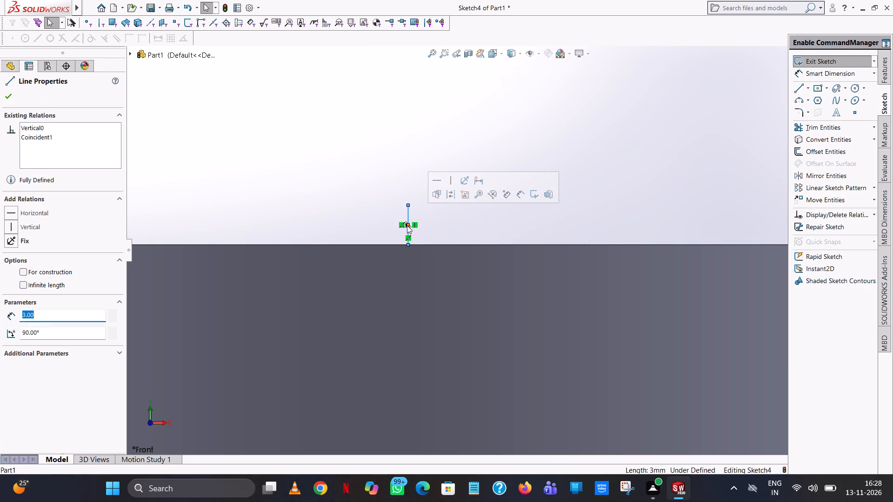
key("6")
key("Return")
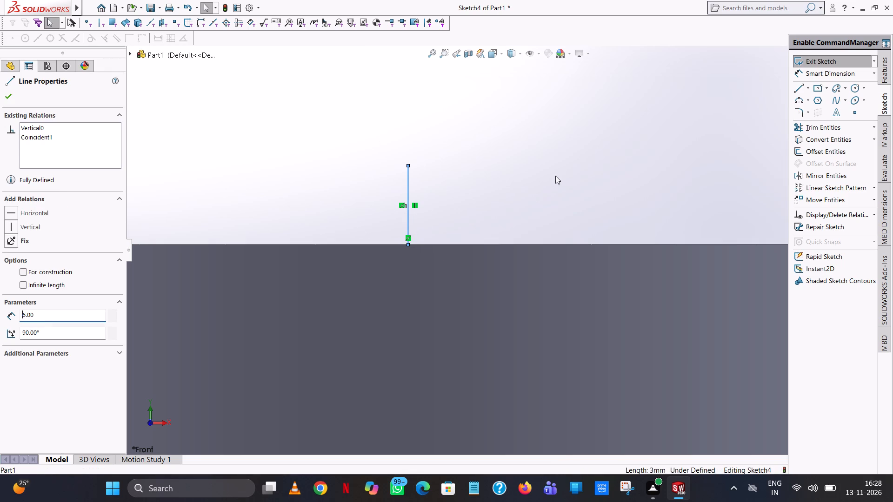
left_click(555, 173)
Sketch a horizontal line about 45 mm long from the vertical line's upper end to above the cylinder's left edge.
left_click(798, 89)
scroll(609, 154, "up", 2)
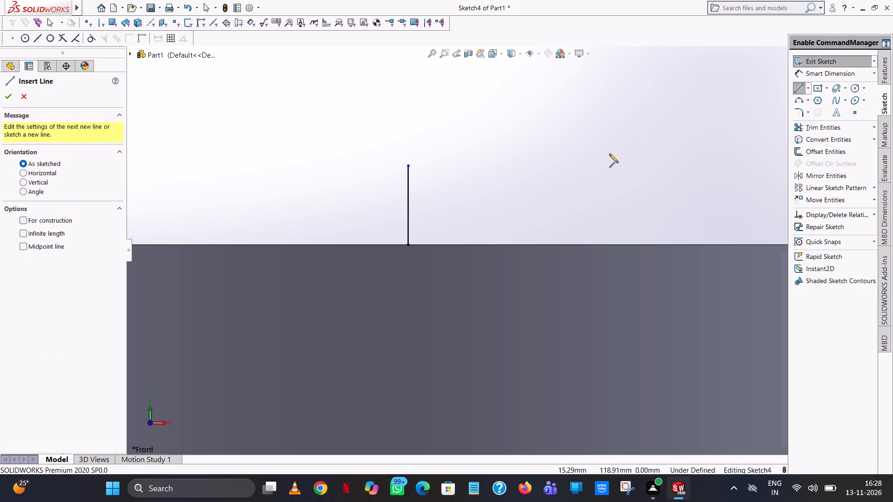
scroll(609, 154, "up", 3)
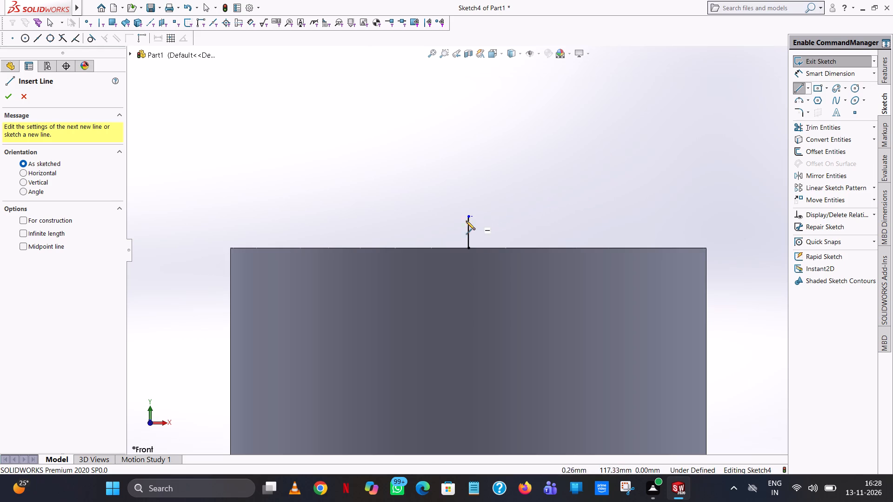
left_click(469, 215)
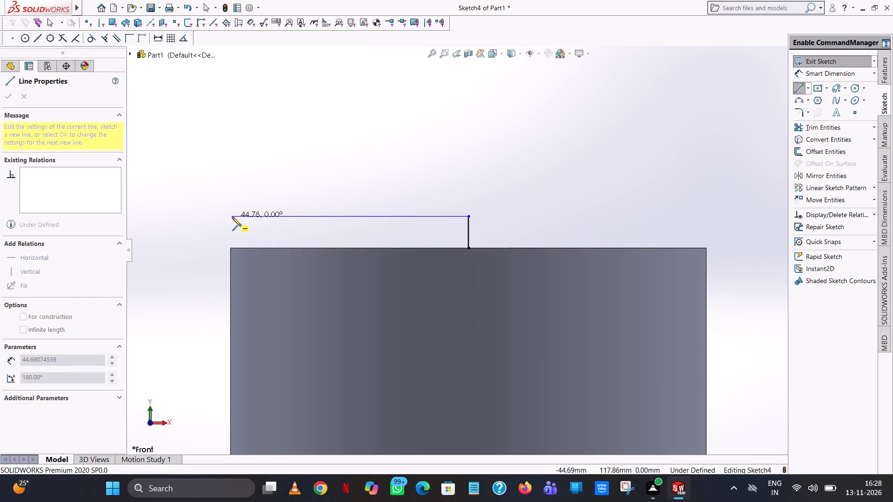
scroll(232, 217, "down", 6)
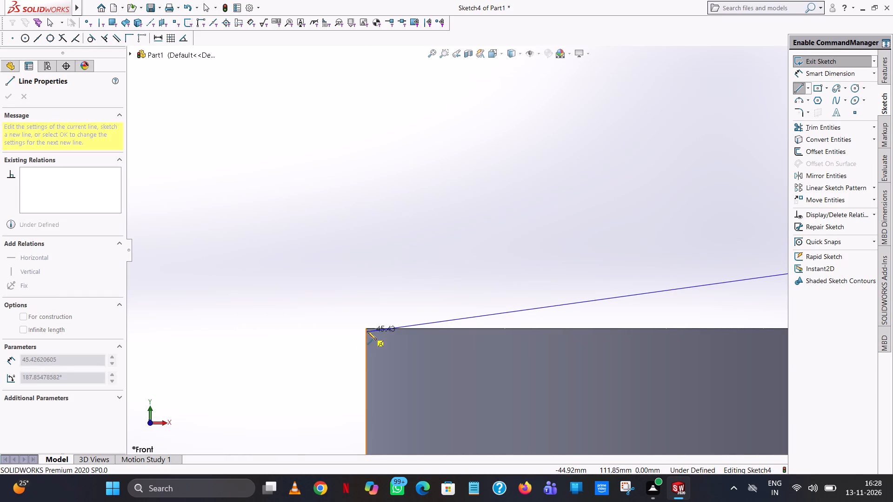
left_click(367, 232)
right_click(367, 232)
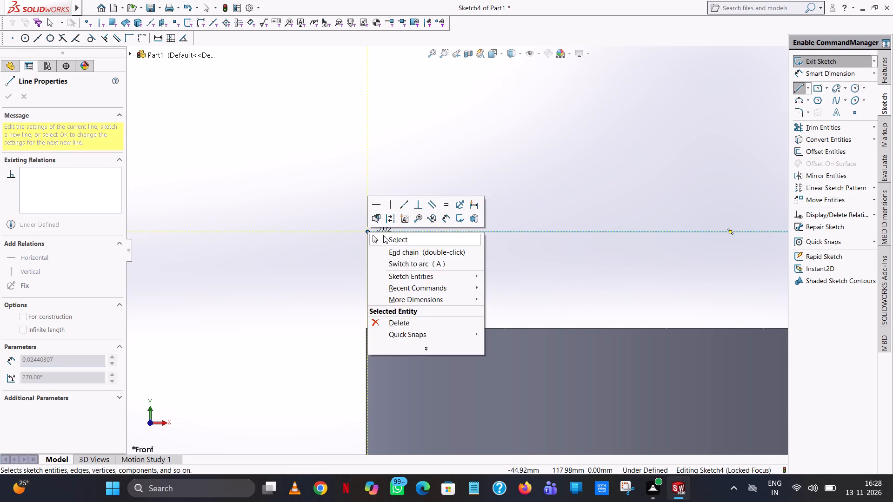
left_click(383, 235)
Sketch a 6 mm vertical line up from the cylinder's top-left corner and join it to the horizontal line with a short segment about 0.12 mm long.
left_click(798, 86)
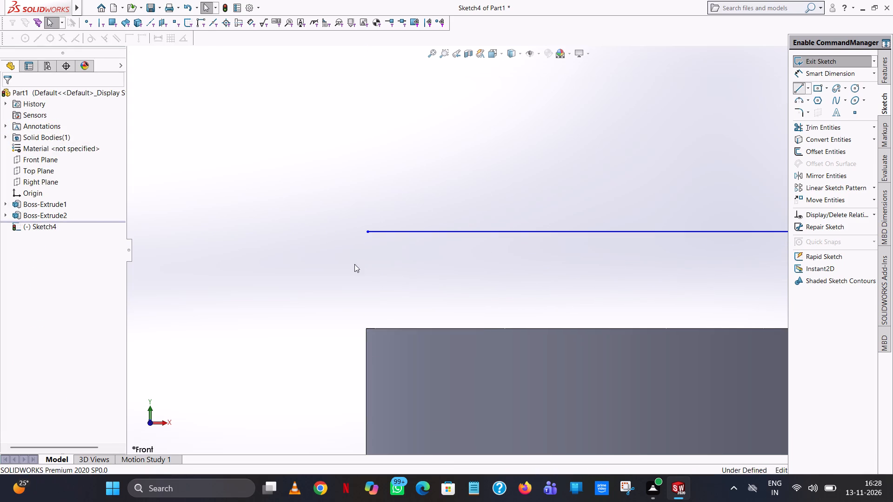
left_click(367, 327)
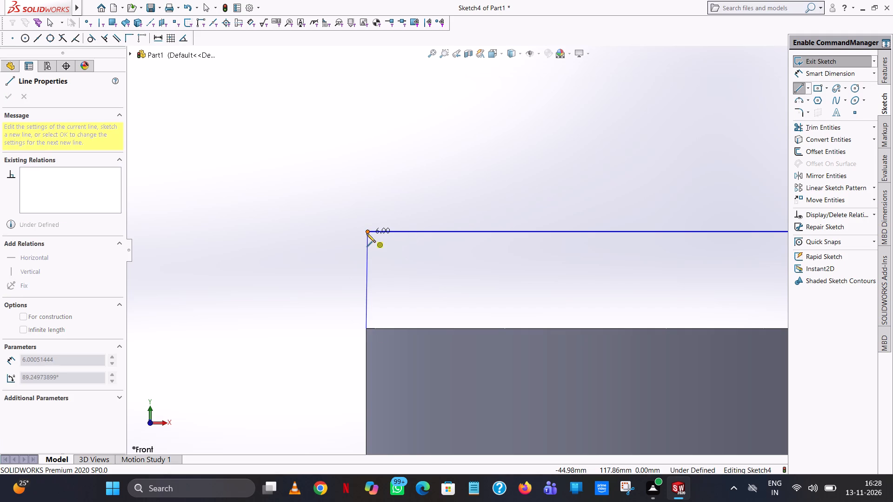
scroll(363, 233, "down", 8)
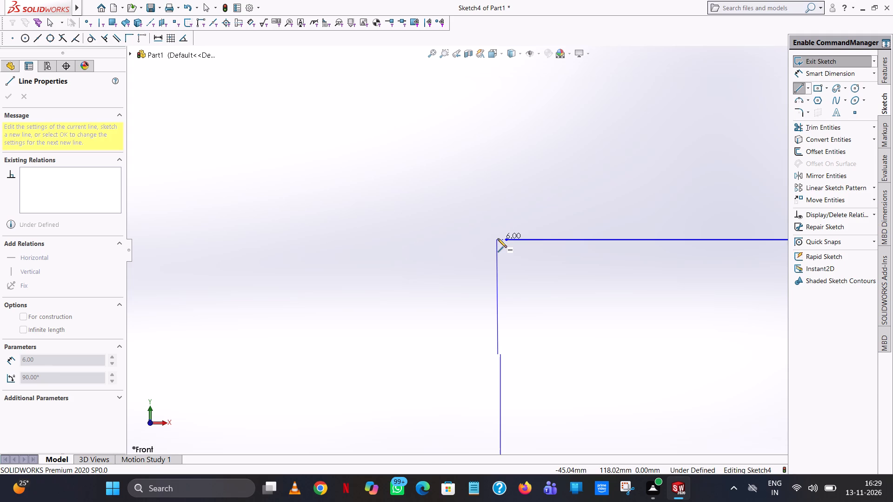
left_click(498, 238)
left_click(509, 238)
right_click(509, 238)
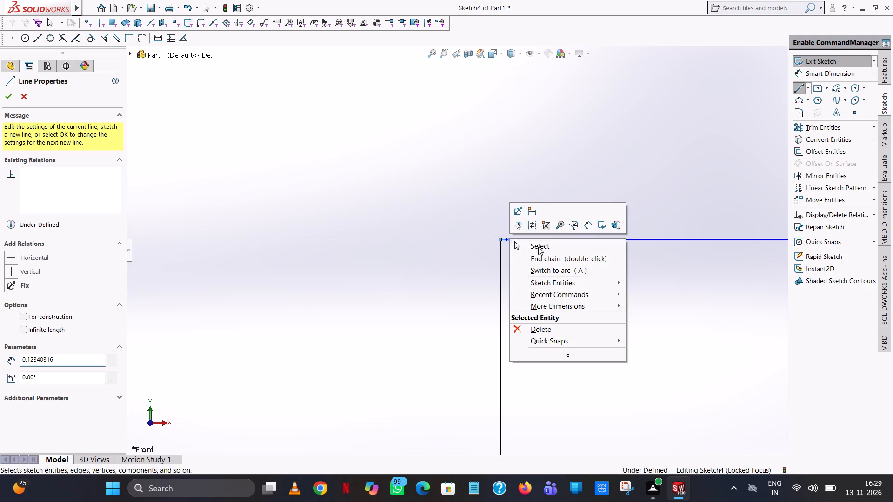
left_click(547, 249)
left_click(532, 218)
scroll(561, 281, "up", 9)
scroll(607, 340, "up", 6)
scroll(690, 266, "up", 5)
scroll(650, 267, "down", 2)
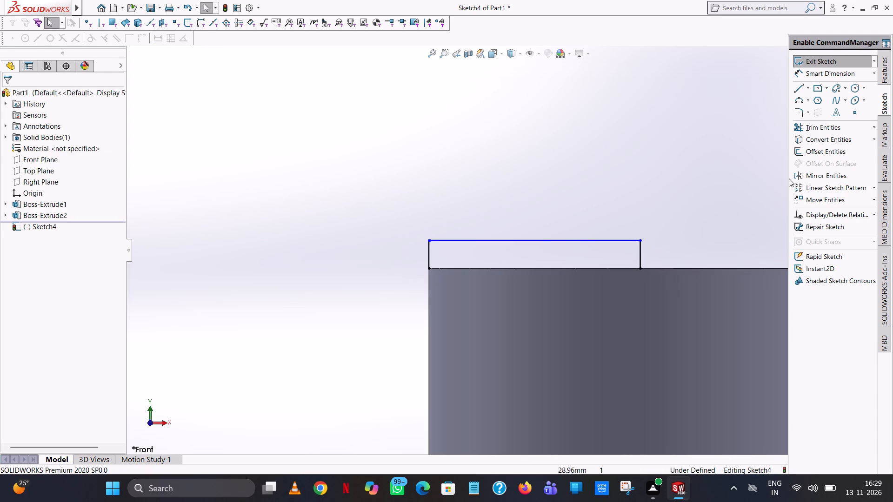
Sketch a 3 mm radius circle centred on the midpoint of the profile's outer 6 mm vertical line.
left_click(854, 89)
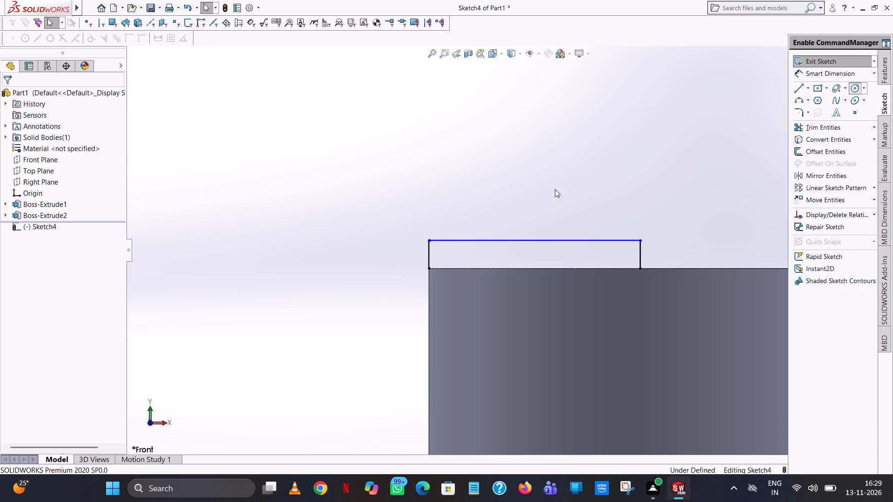
scroll(435, 266, "down", 8)
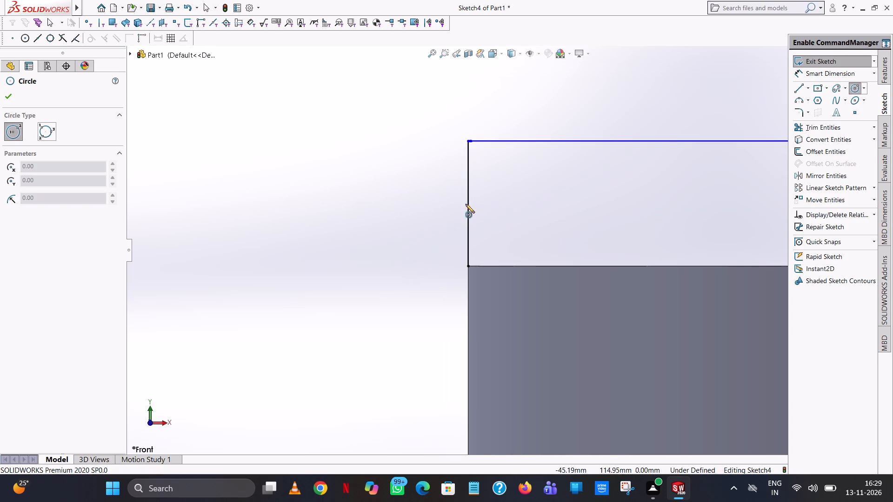
left_click(468, 204)
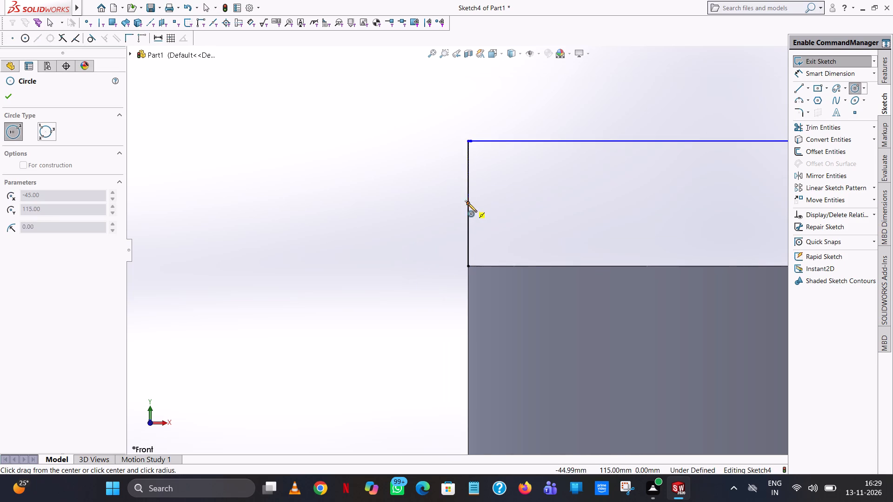
left_click(468, 141)
right_click(468, 140)
left_click(486, 144)
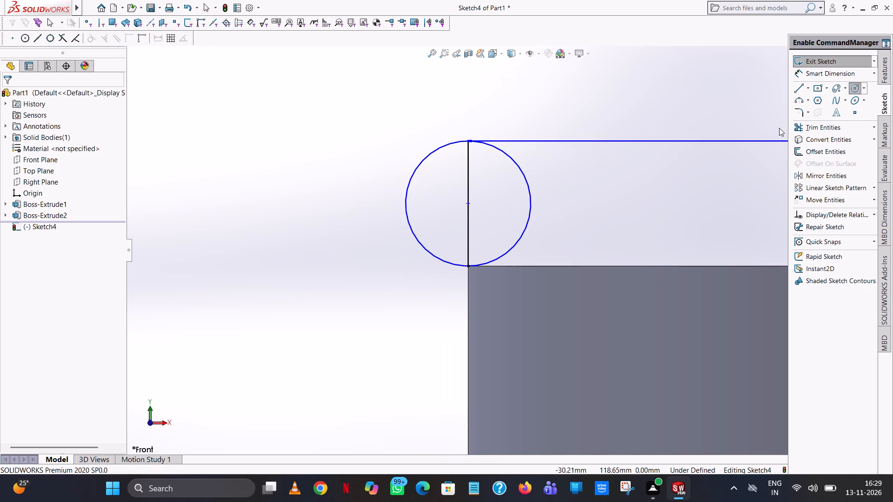
Trim away the circle's outer half and the 6 mm vertical line through it, leaving the inward semicircular arc.
left_click(805, 128)
double_click(416, 164)
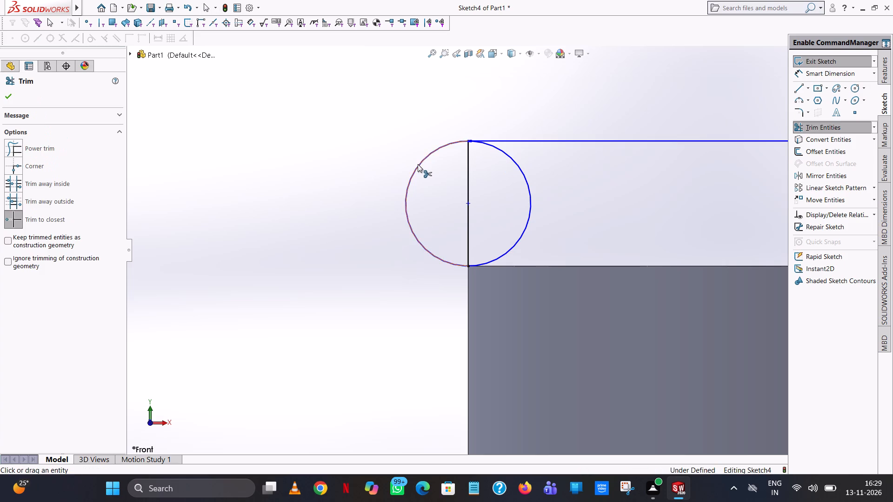
left_click(468, 180)
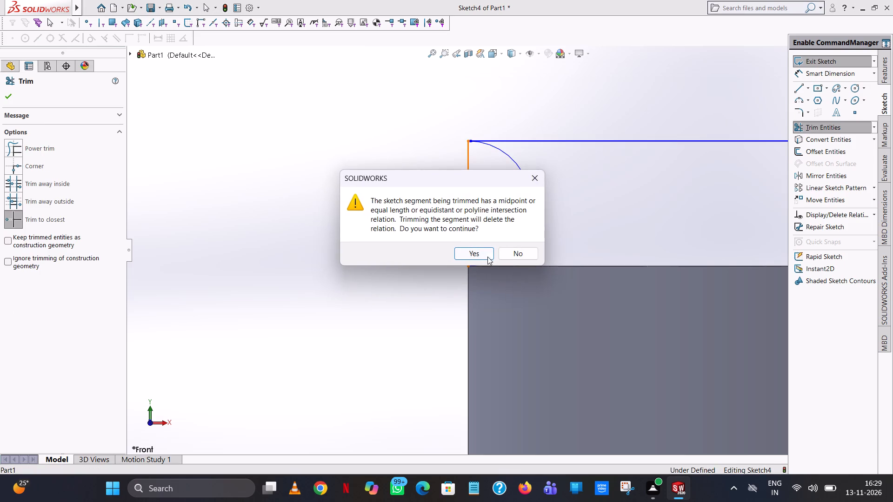
left_click(487, 252)
Close the profile with a 45 mm horizontal line from the arc's lower end to the vertical centre line's lower end.
left_click(801, 85)
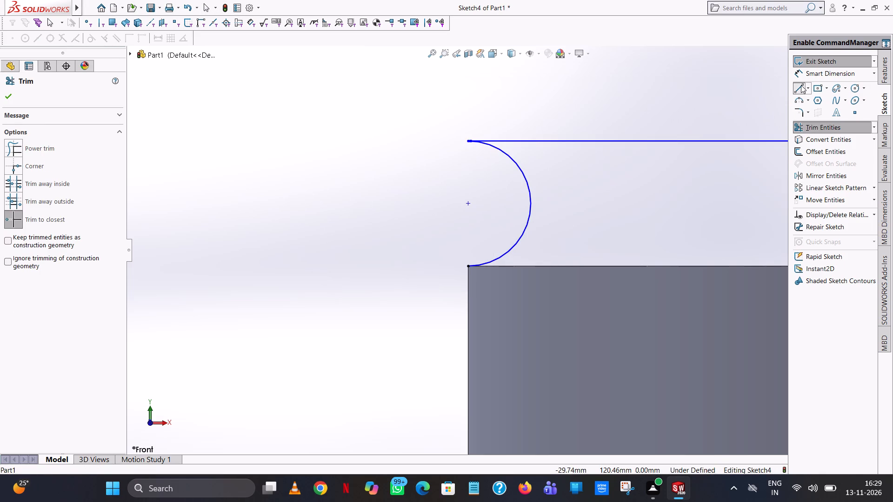
left_click(469, 267)
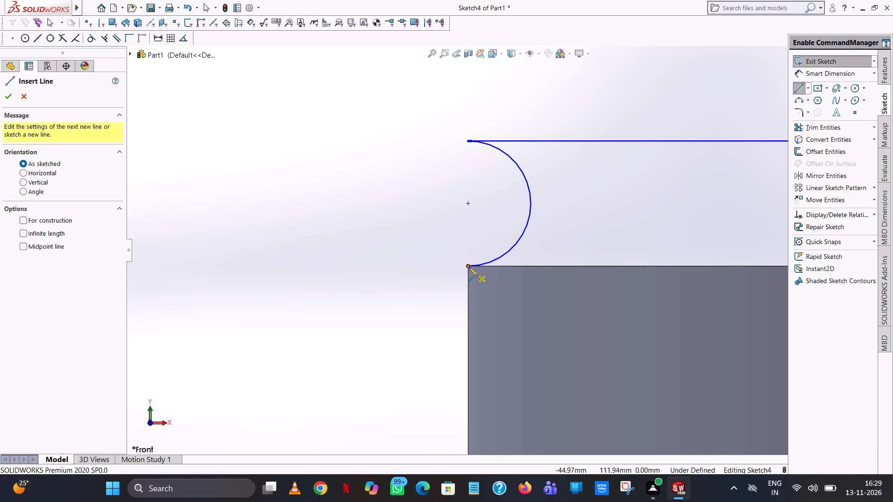
scroll(692, 253, "up", 12)
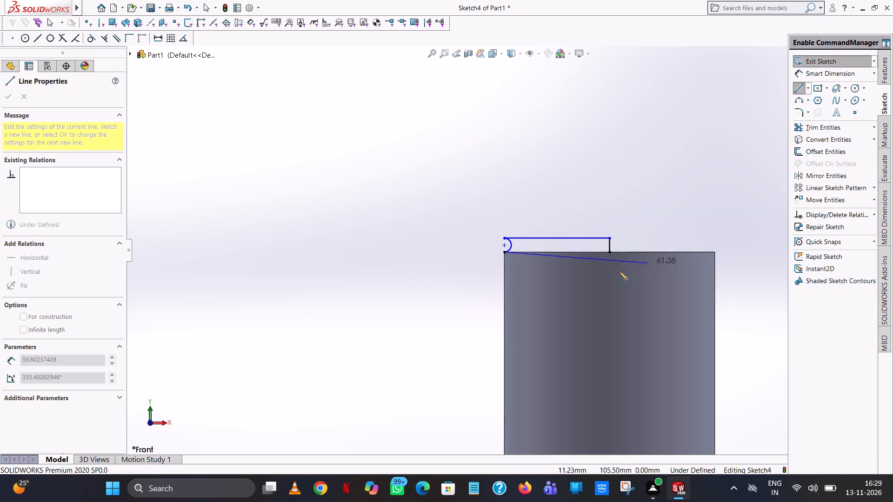
scroll(600, 256, "down", 9)
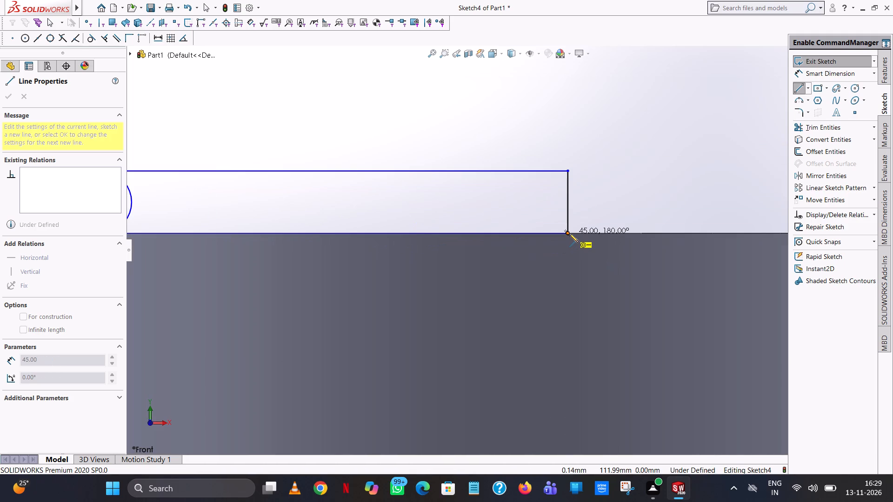
left_click(568, 233)
right_click(568, 233)
left_click(602, 237)
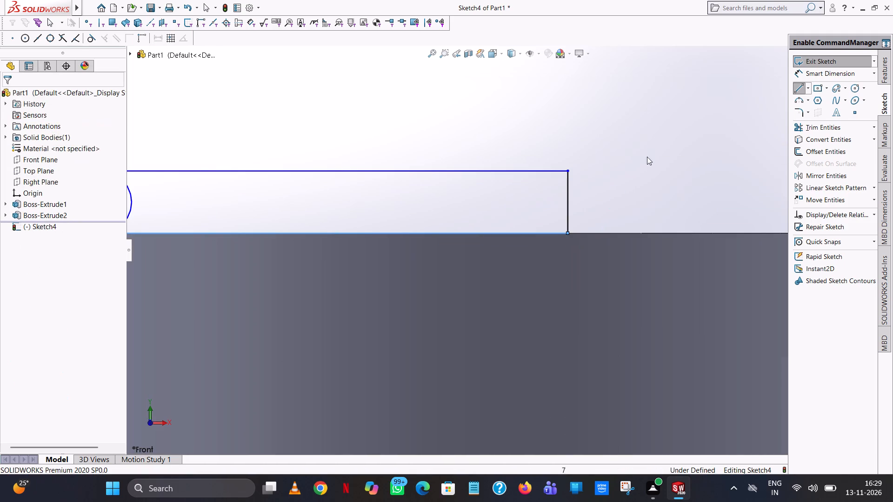
Revolve the closed profile region 360° about the 6 mm vertical centre line as a solid, with Thin Feature off and the result merged.
left_click(885, 76)
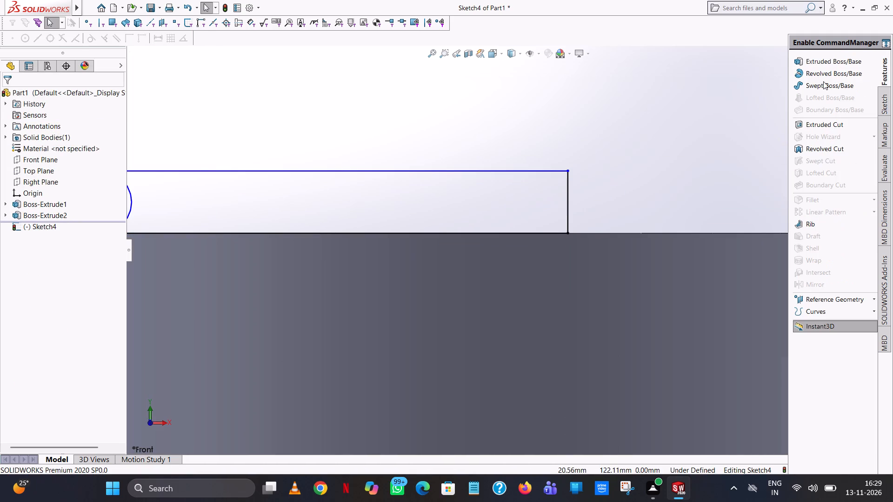
left_click(827, 75)
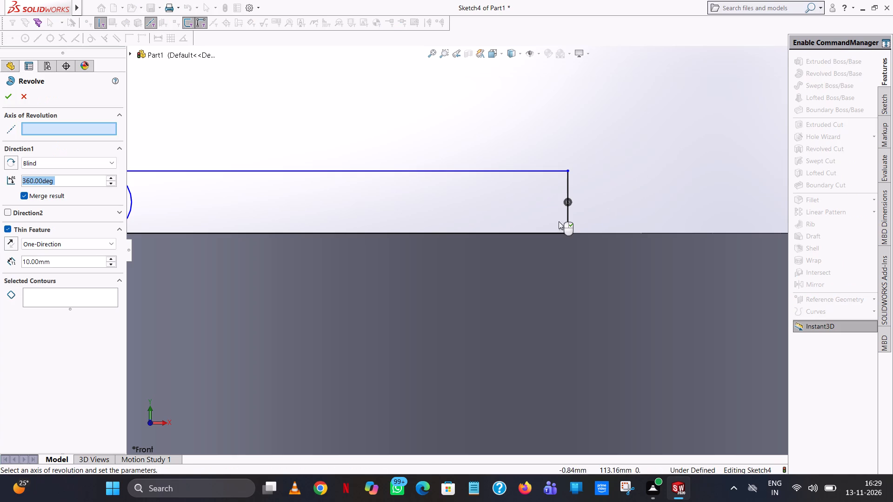
left_click(452, 214)
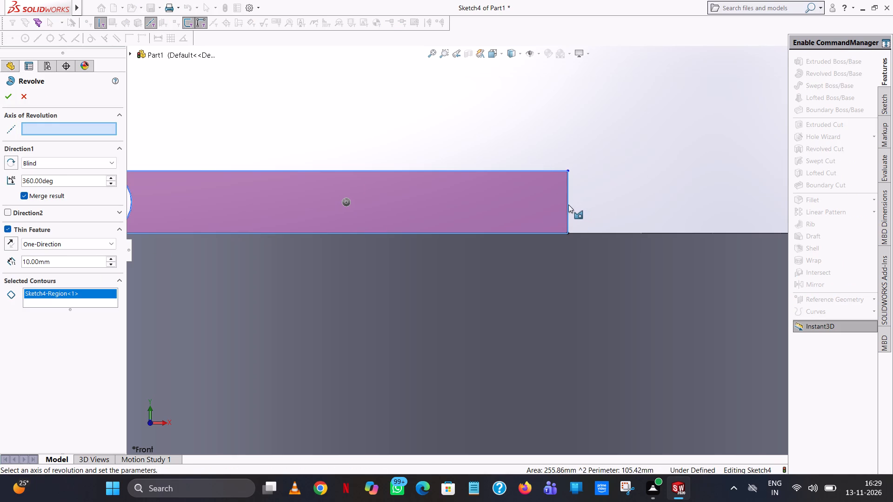
left_click(75, 124)
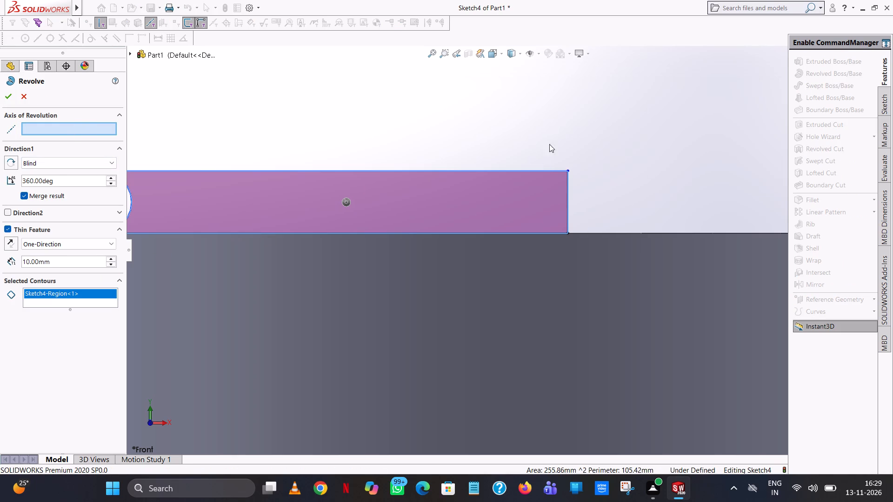
left_click(566, 201)
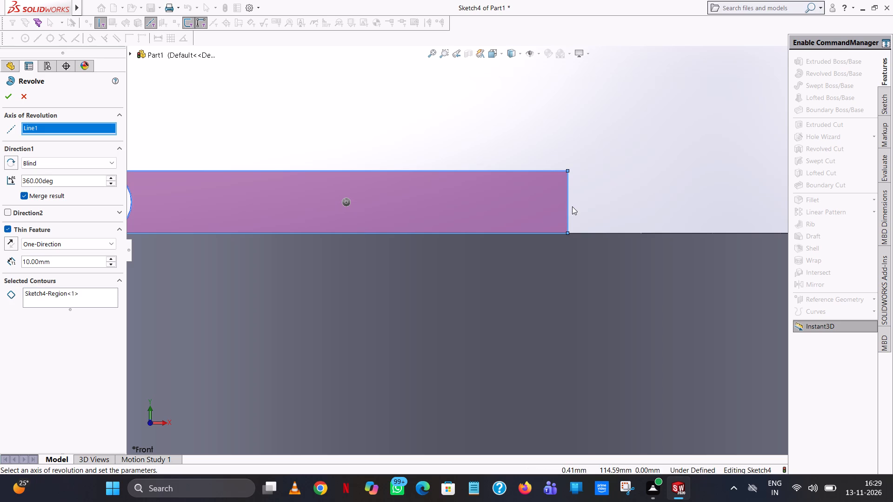
left_click(568, 206)
left_click(568, 206)
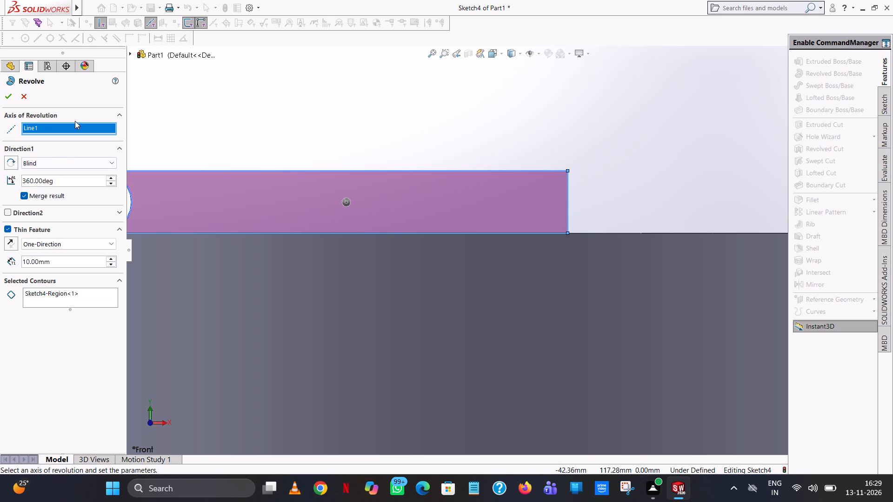
left_click(74, 119)
left_click(8, 229)
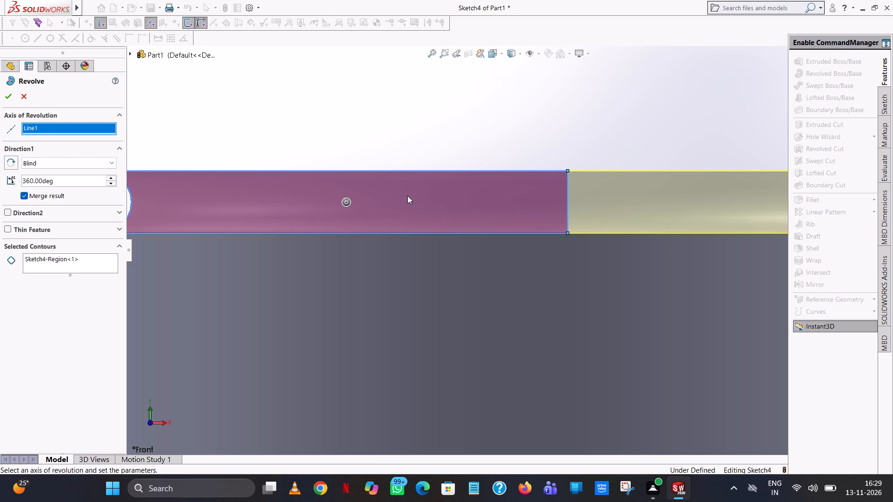
scroll(502, 200, "up", 7)
middle_click_drag(502, 206, 499, 259)
scroll(502, 208, "up", 1)
left_click(6, 98)
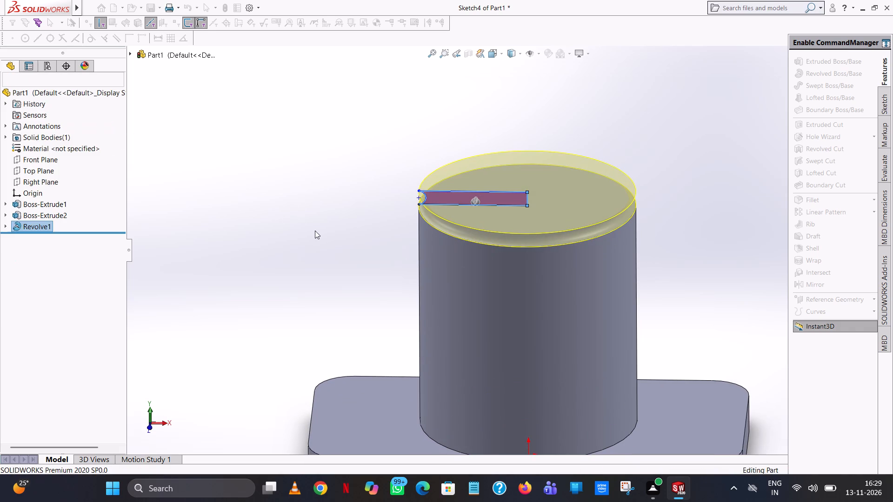
left_click(316, 229)
Start an Extruded Boss/Base sketch on the flat top face of the revolved rim.
middle_click_drag(490, 252, 478, 200)
scroll(477, 227, "up", 1)
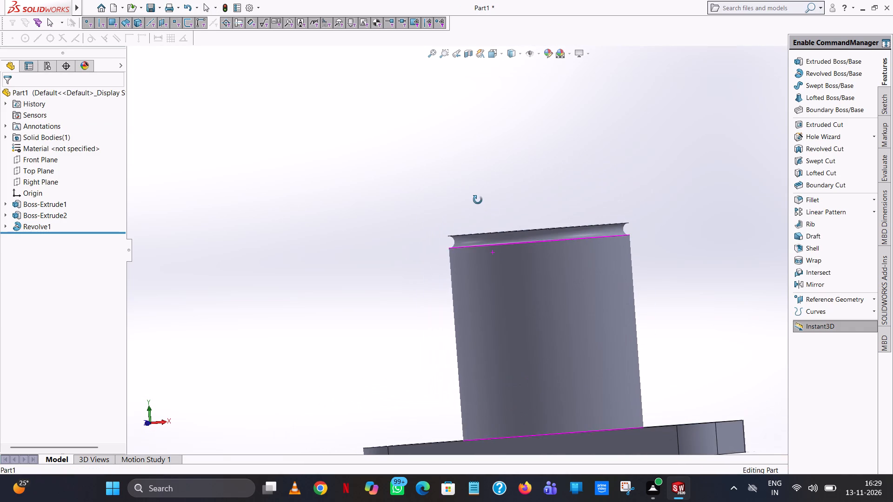
middle_click_drag(478, 200, 478, 199)
scroll(533, 231, "down", 11)
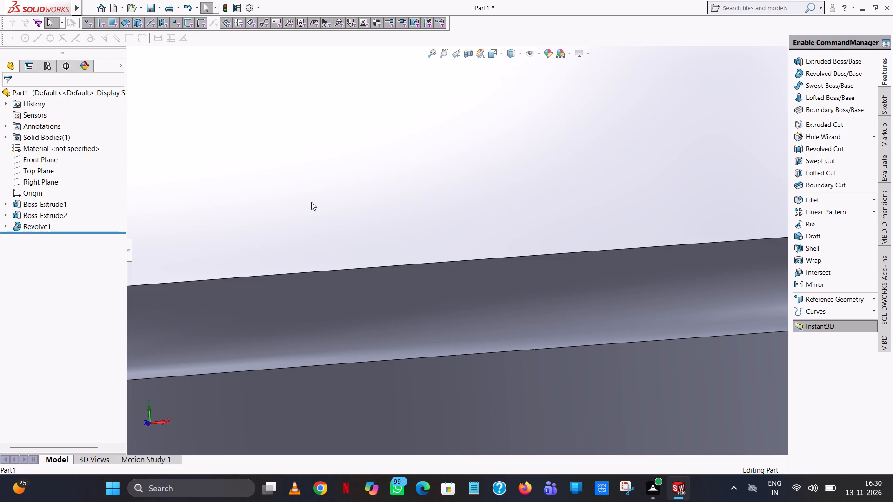
left_click(841, 61)
middle_click_drag(613, 142, 618, 218)
left_click(611, 211)
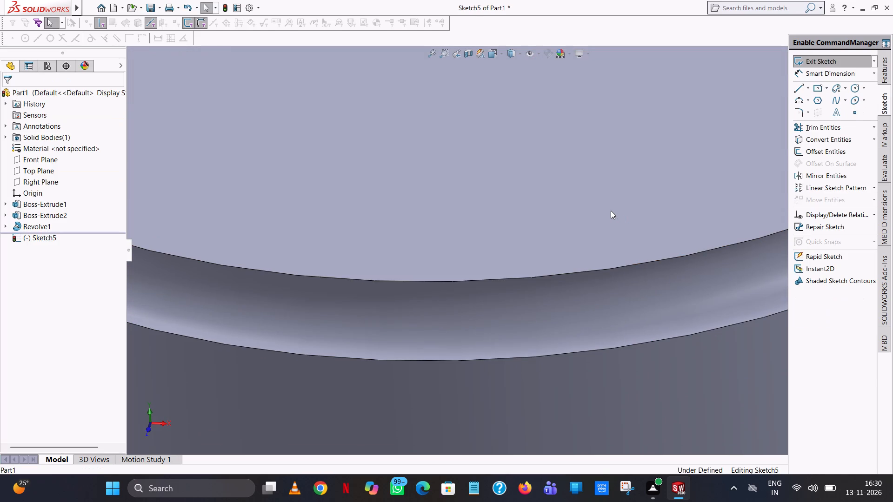
Sketch a 45 mm radius circle centred on the origin, matching the rim's outer edge, viewed normal to the sketch plane.
scroll(587, 218, "up", 8)
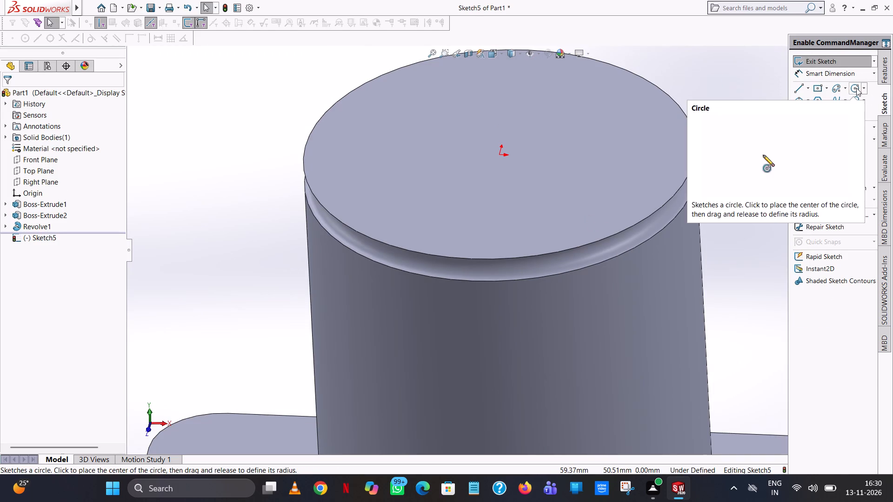
left_click(856, 88)
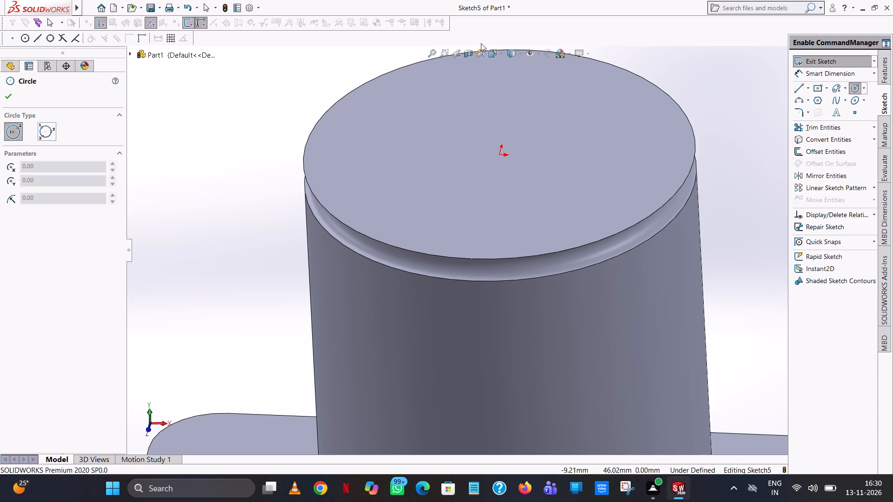
left_click(502, 52)
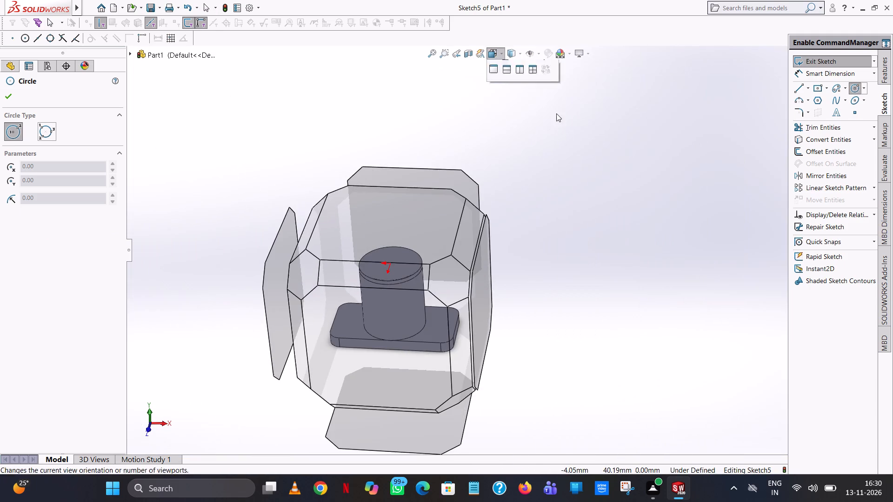
left_click(543, 105)
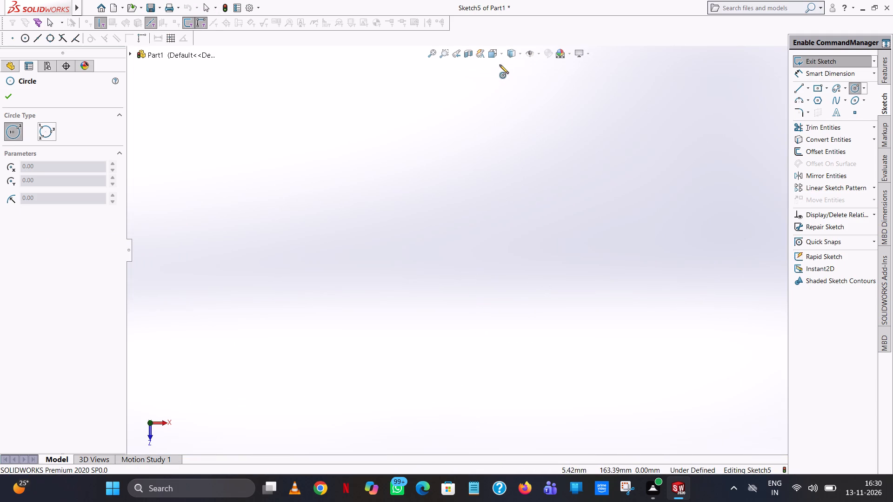
left_click(497, 53)
left_click(545, 107)
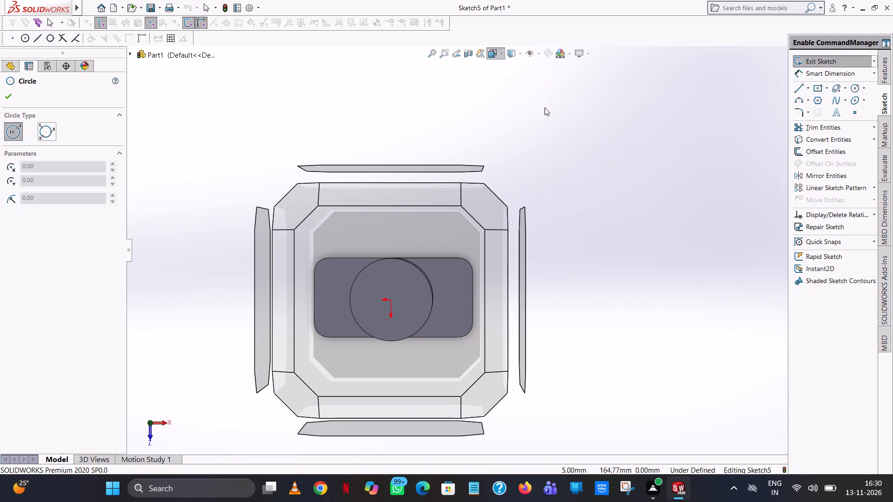
scroll(496, 68, "up", 7)
scroll(513, 253, "up", 8)
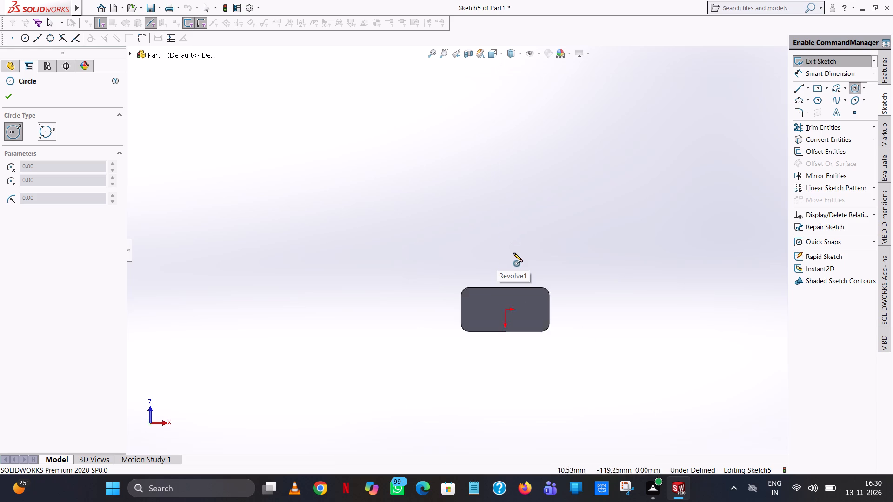
scroll(528, 311, "down", 9)
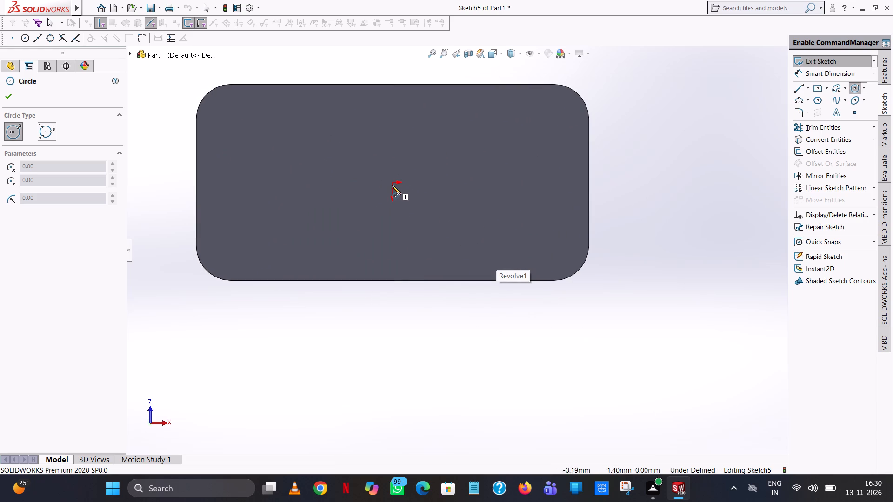
middle_click_drag(464, 132, 468, 393)
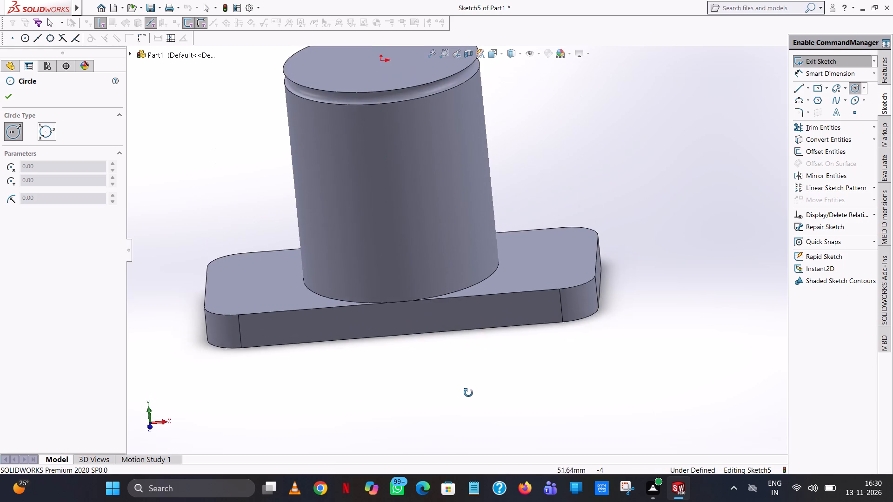
middle_click_drag(468, 393, 464, 385)
scroll(467, 397, "up", 1)
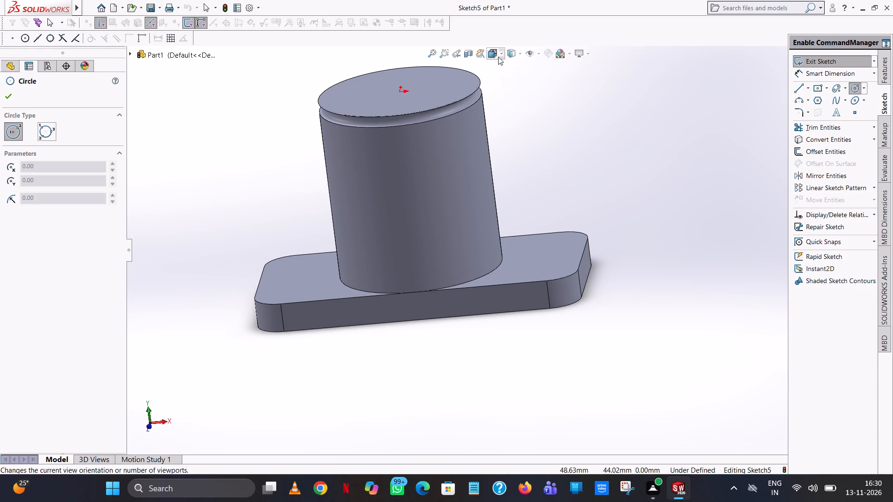
left_click(502, 52)
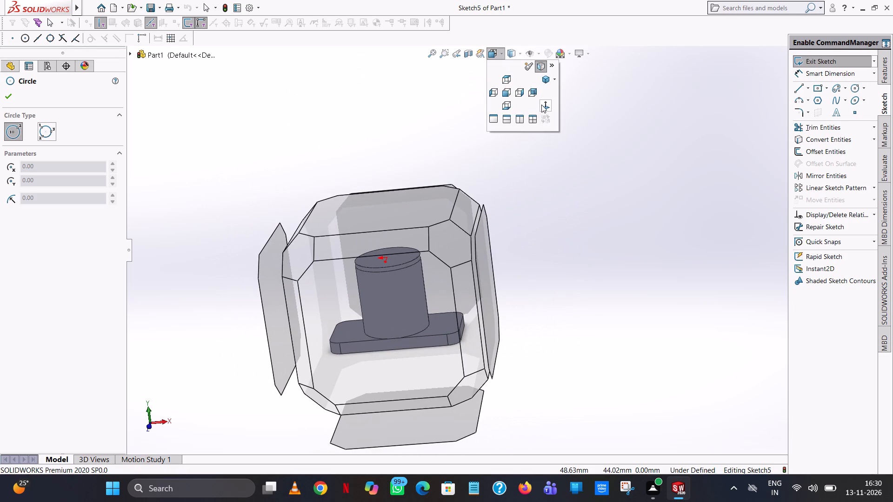
left_click(541, 105)
left_click(410, 193)
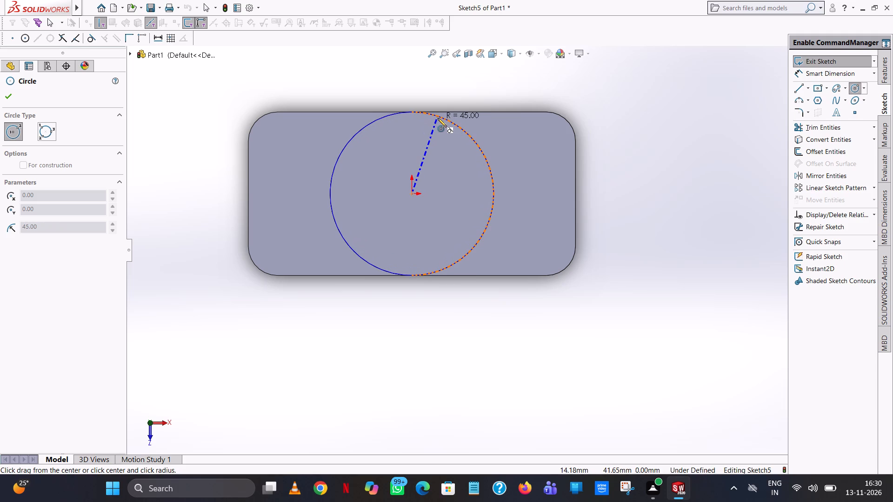
left_click(438, 118)
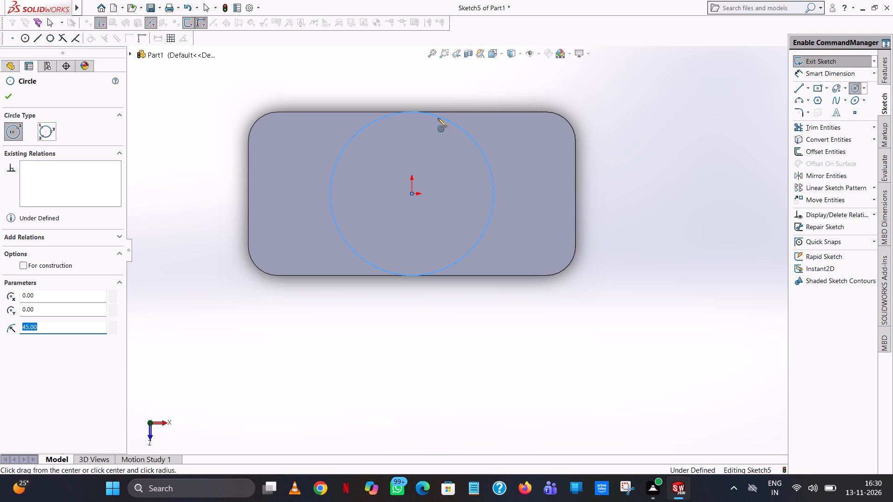
Finish the circle and add a driving diameter dimension to it in the sketch on the rim's top face.
right_click(438, 118)
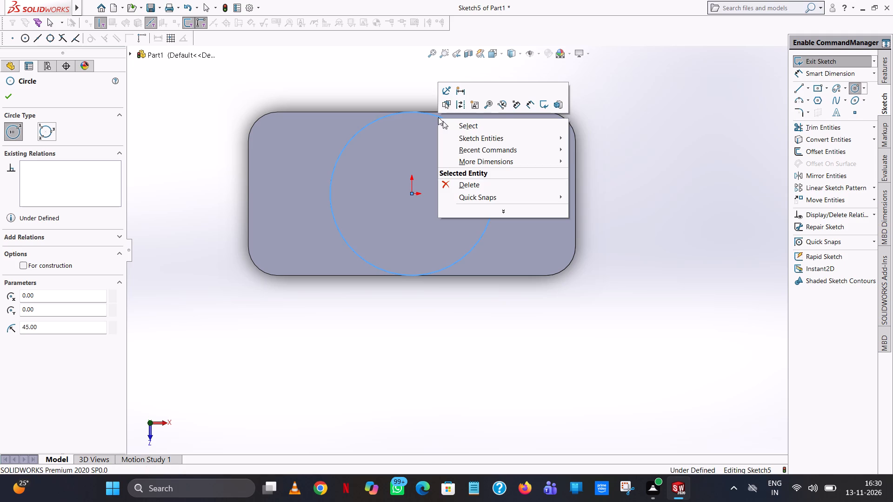
left_click(488, 127)
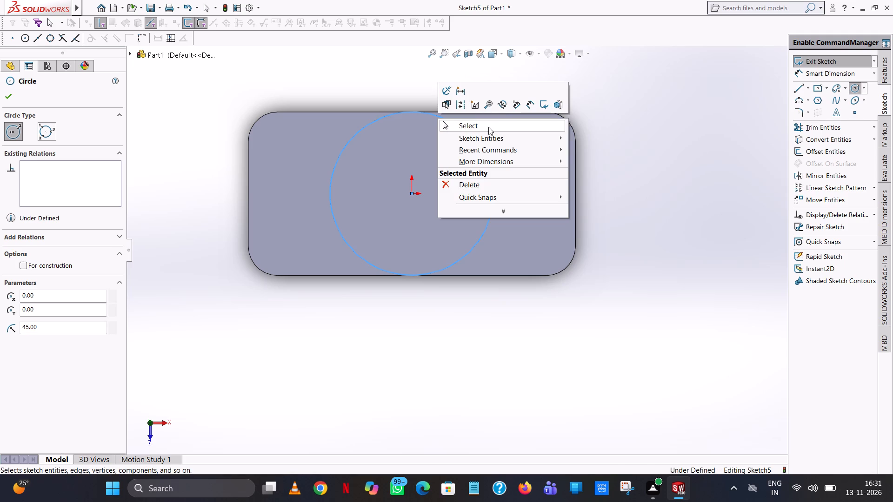
left_click(814, 68)
left_click(487, 160)
left_click(638, 118)
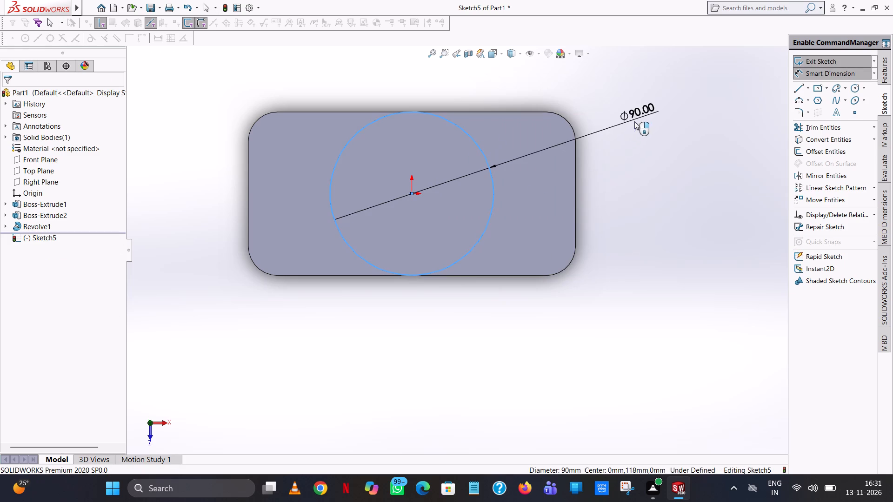
left_click(594, 99)
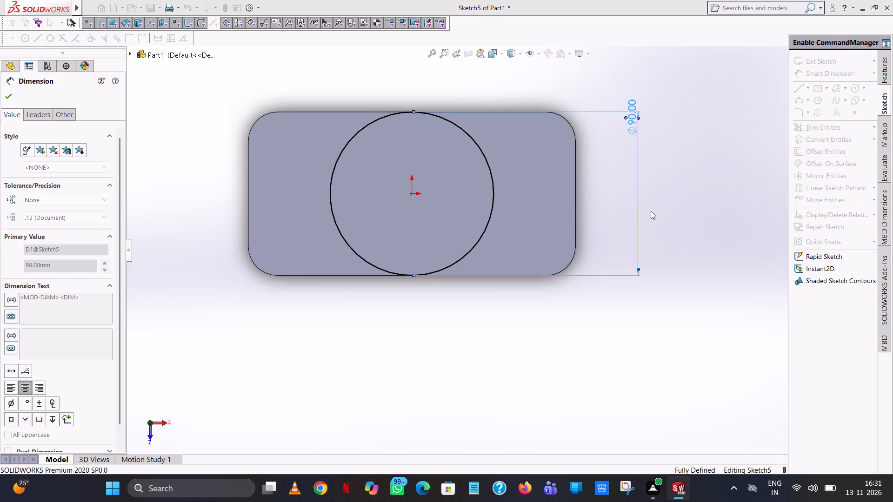
left_click(701, 221)
Extrude the circle upward from the rim's top face as a 9 mm blind boss with the result merged.
middle_click_drag(574, 351, 576, 99)
scroll(581, 307, "up", 1)
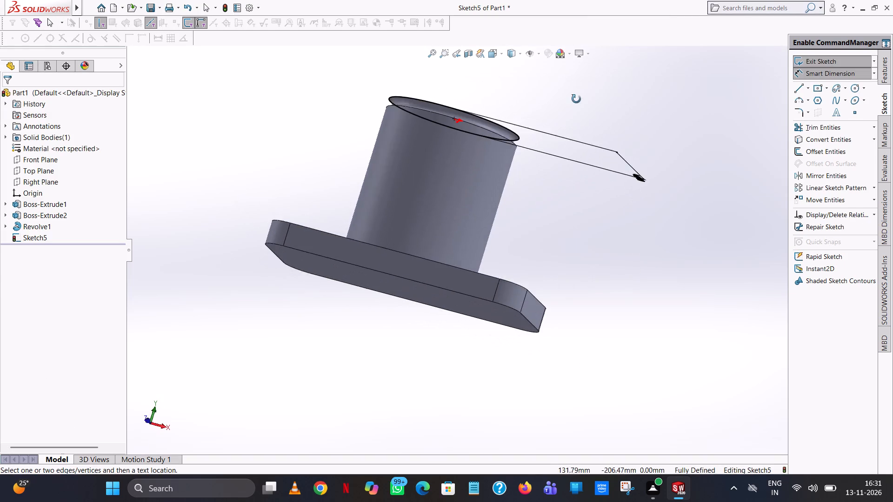
middle_click_drag(576, 99, 576, 99)
scroll(483, 115, "down", 8)
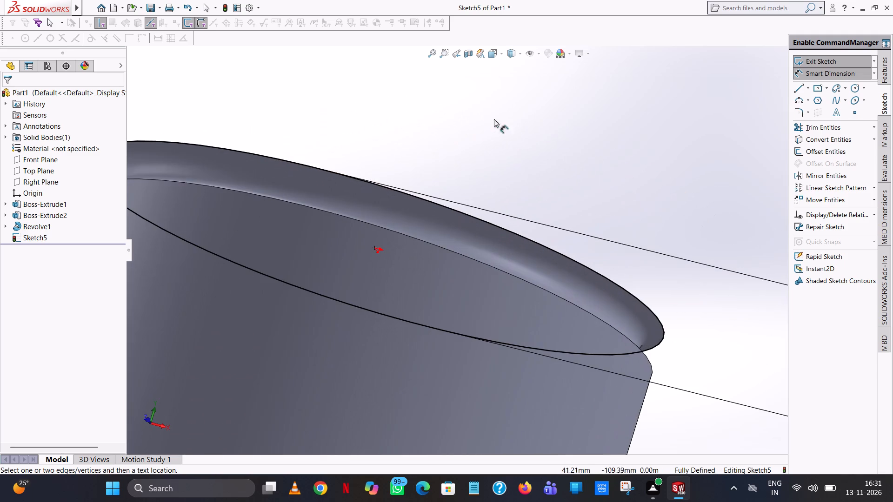
left_click(885, 68)
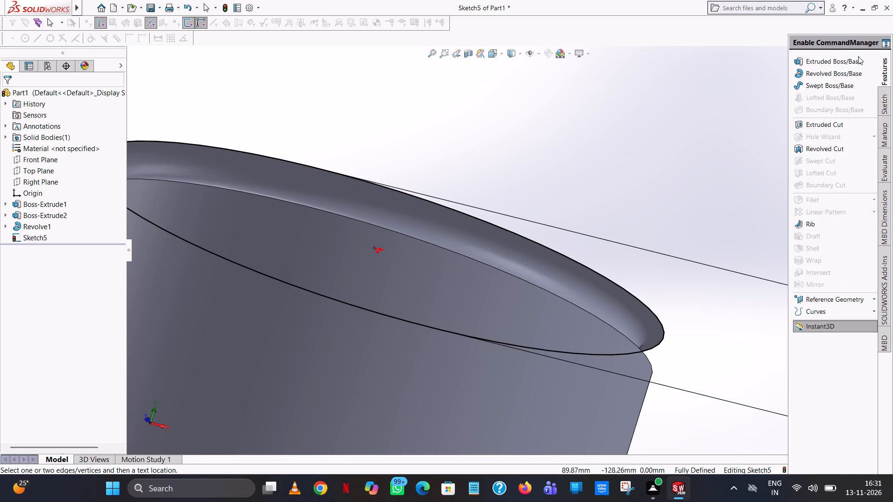
left_click(845, 61)
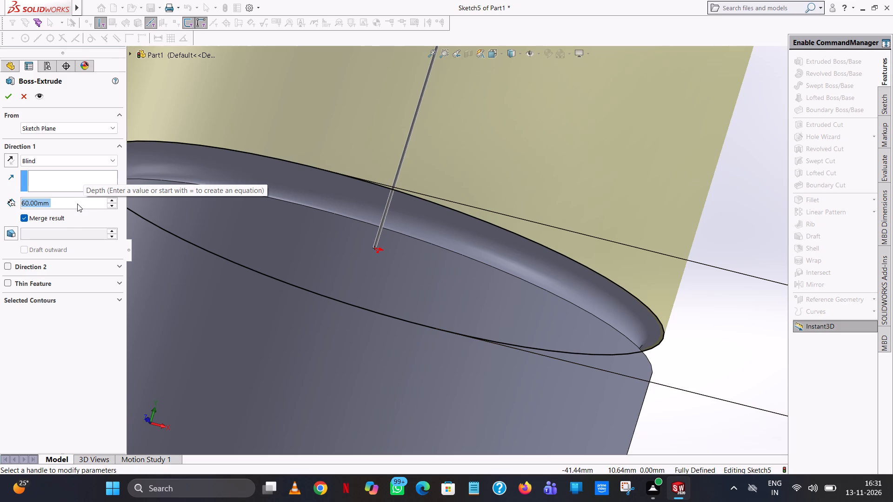
key("9")
key("Return")
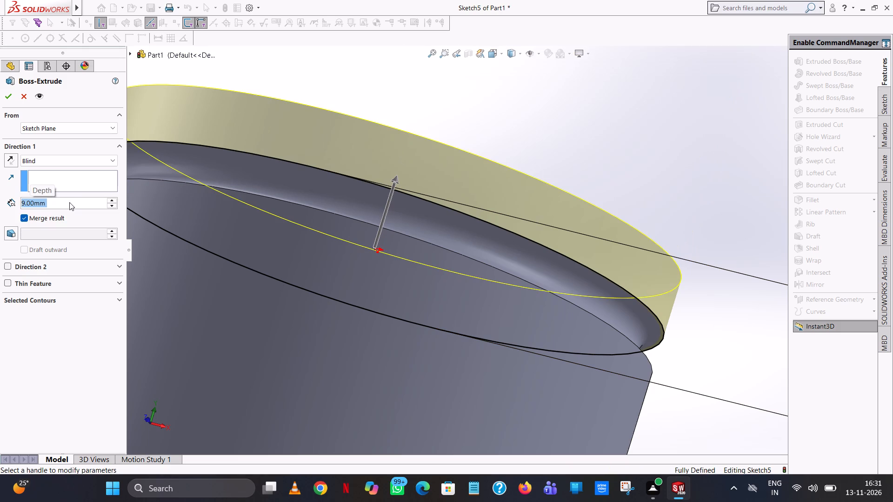
left_click(7, 96)
left_click(591, 139)
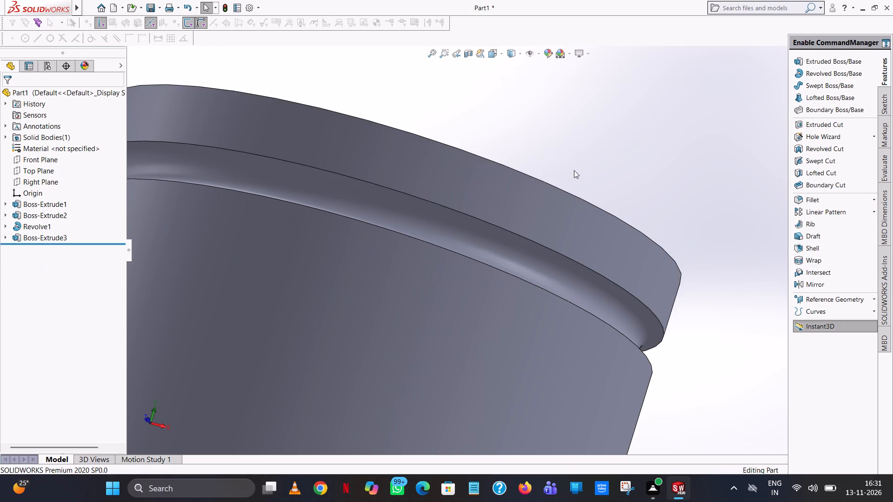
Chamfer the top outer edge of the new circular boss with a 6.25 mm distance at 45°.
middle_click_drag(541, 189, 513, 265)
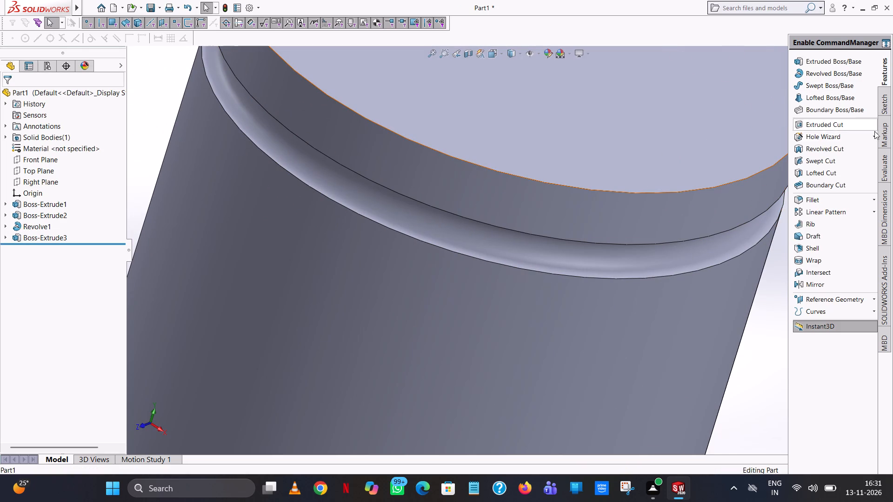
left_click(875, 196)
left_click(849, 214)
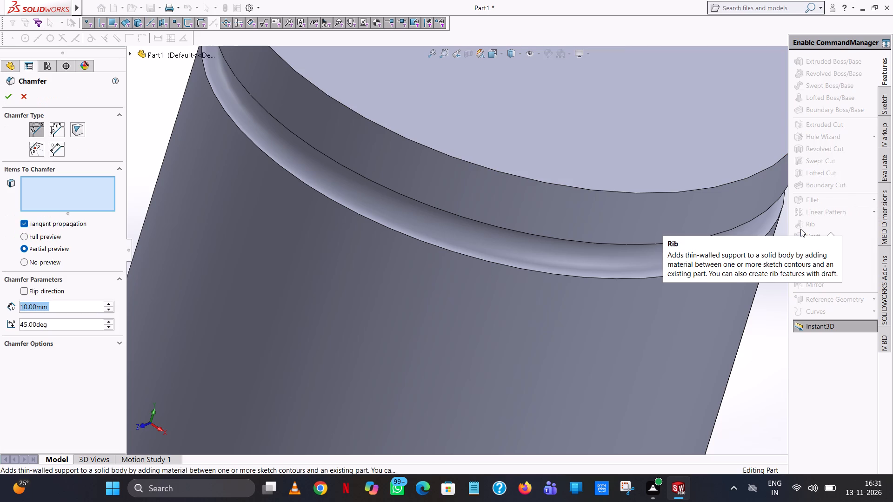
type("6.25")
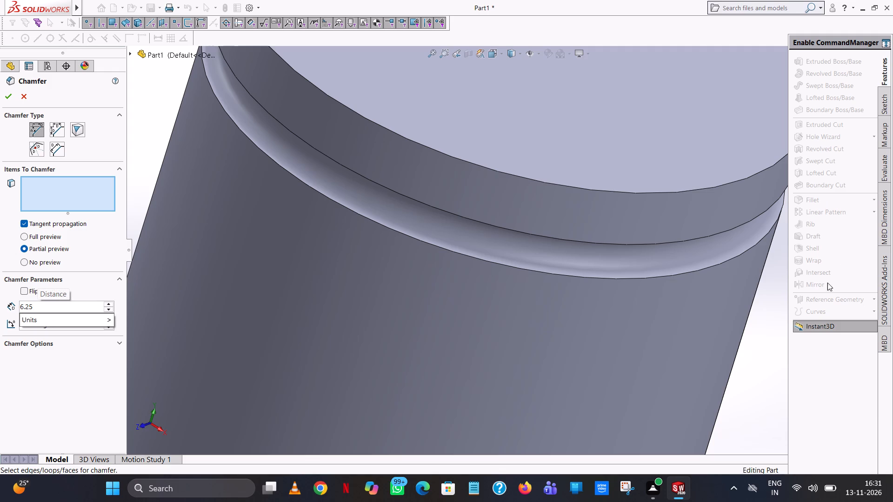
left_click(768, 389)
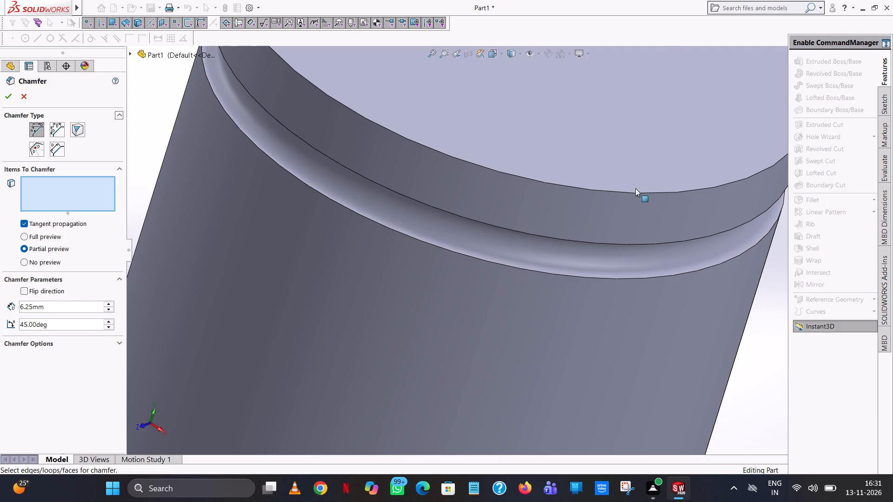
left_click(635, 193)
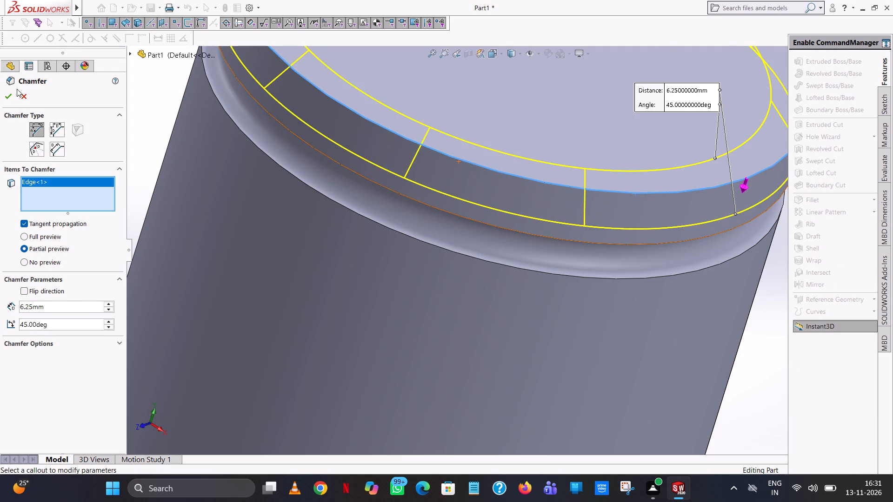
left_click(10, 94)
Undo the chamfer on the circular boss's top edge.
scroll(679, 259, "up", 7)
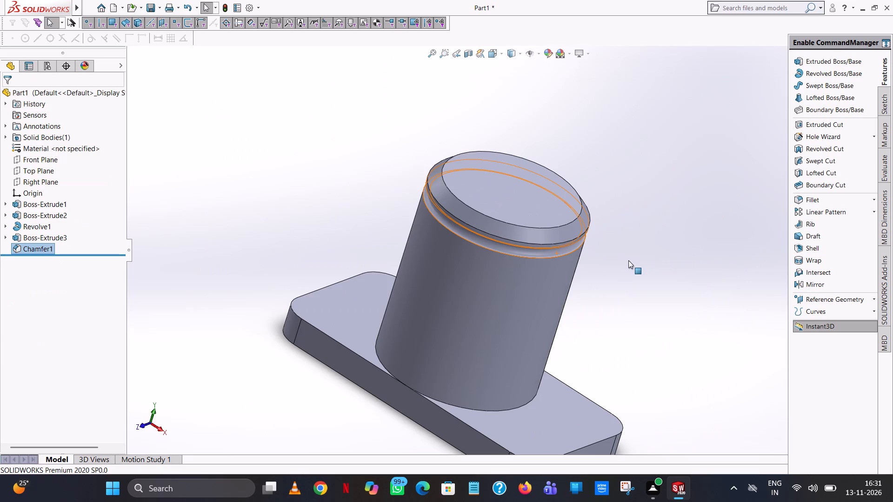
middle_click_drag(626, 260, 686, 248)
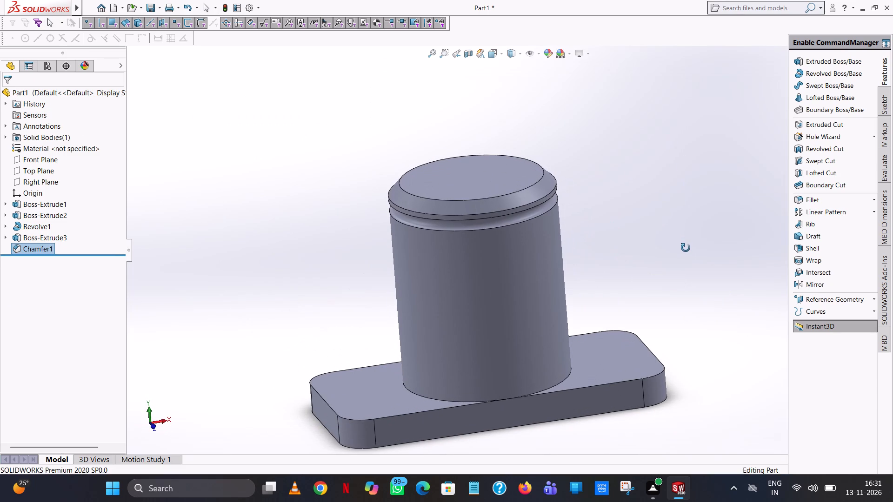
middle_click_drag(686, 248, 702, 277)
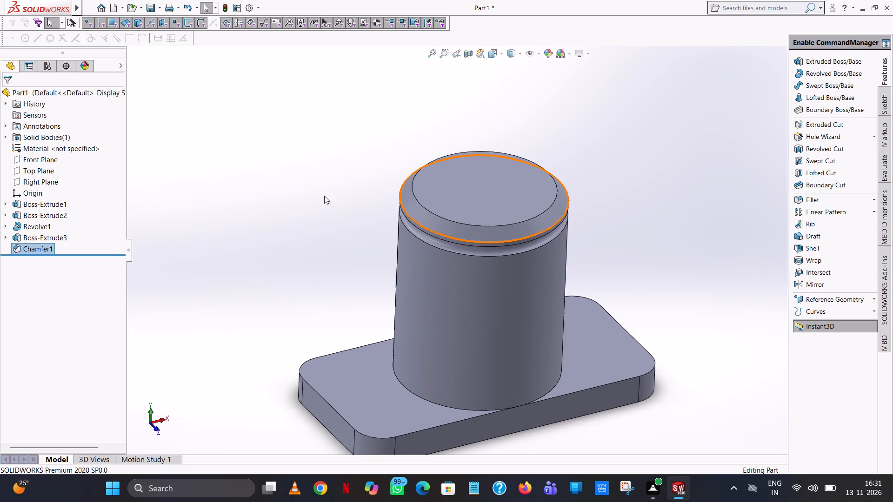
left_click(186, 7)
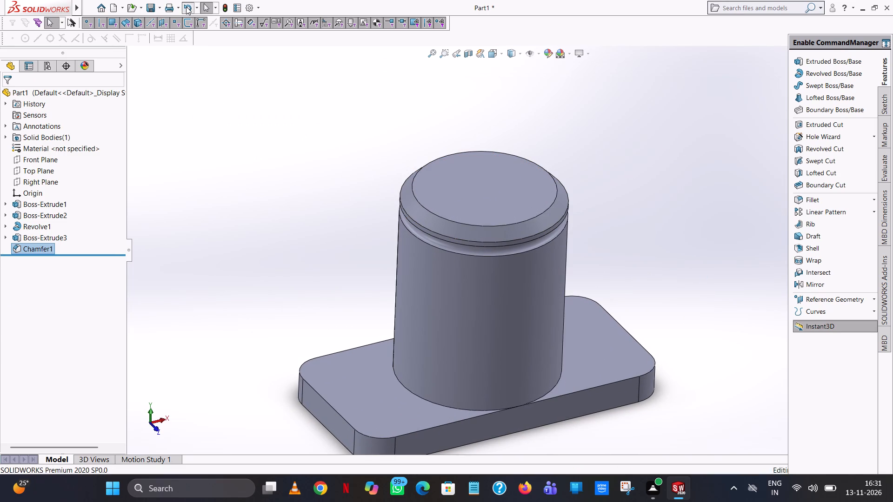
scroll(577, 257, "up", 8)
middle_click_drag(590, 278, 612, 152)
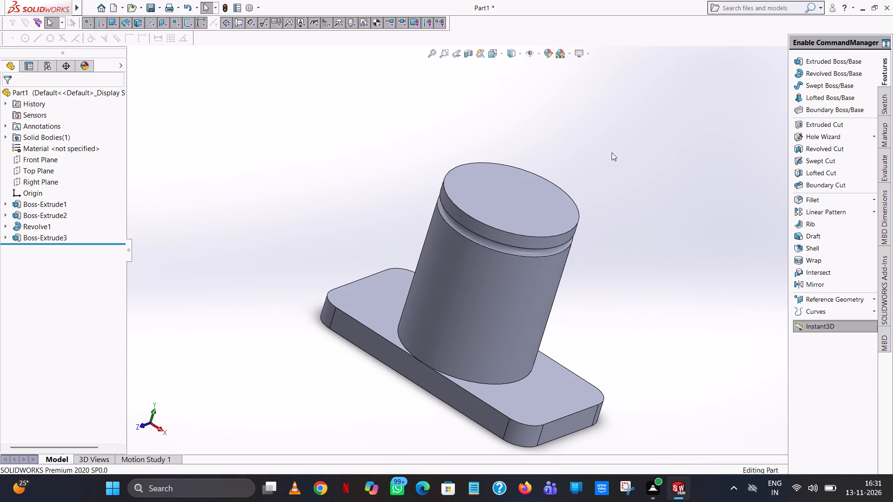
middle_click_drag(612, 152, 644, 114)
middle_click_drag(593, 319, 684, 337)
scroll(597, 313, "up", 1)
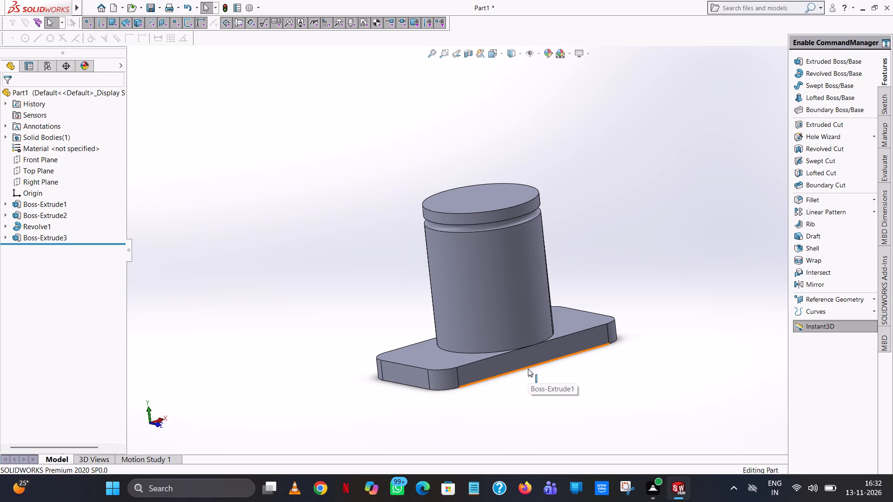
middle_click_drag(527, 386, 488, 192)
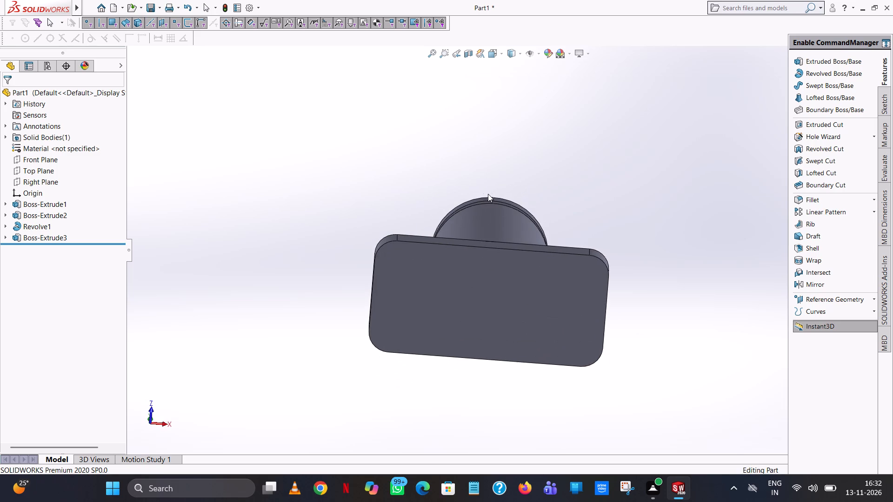
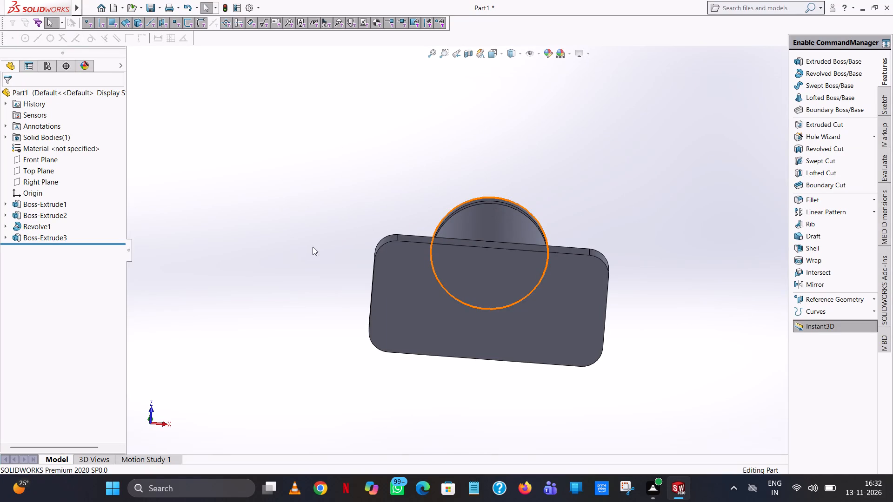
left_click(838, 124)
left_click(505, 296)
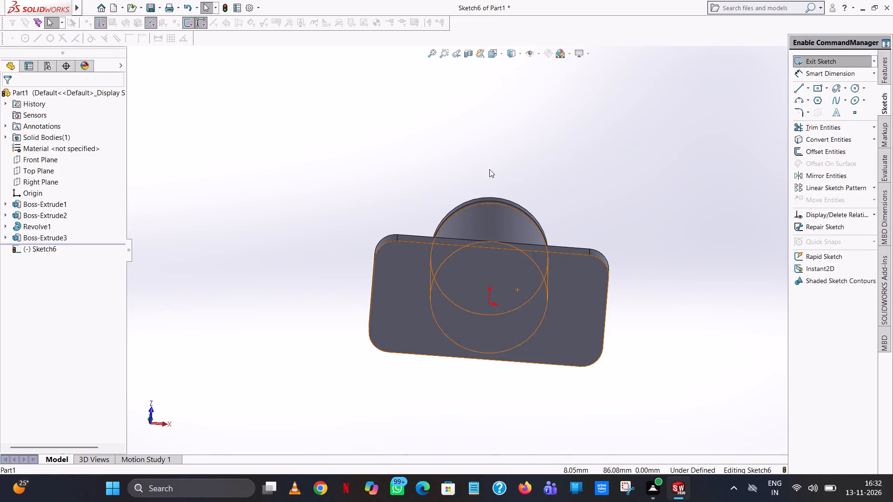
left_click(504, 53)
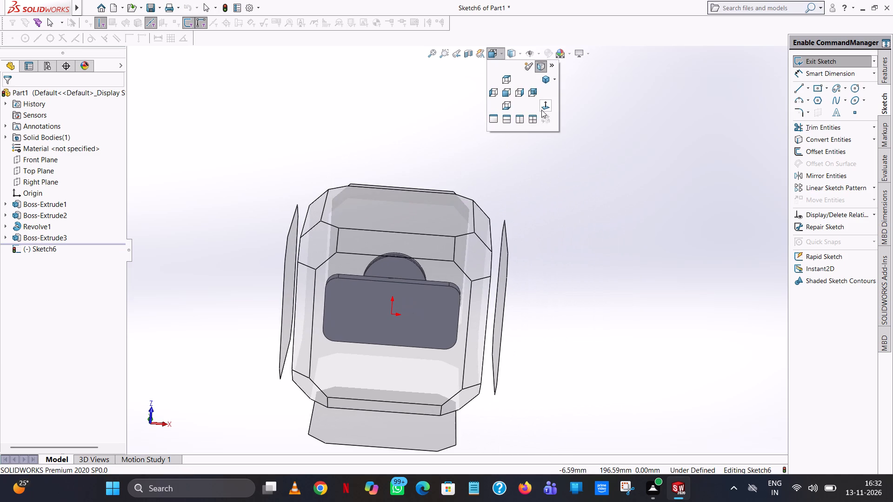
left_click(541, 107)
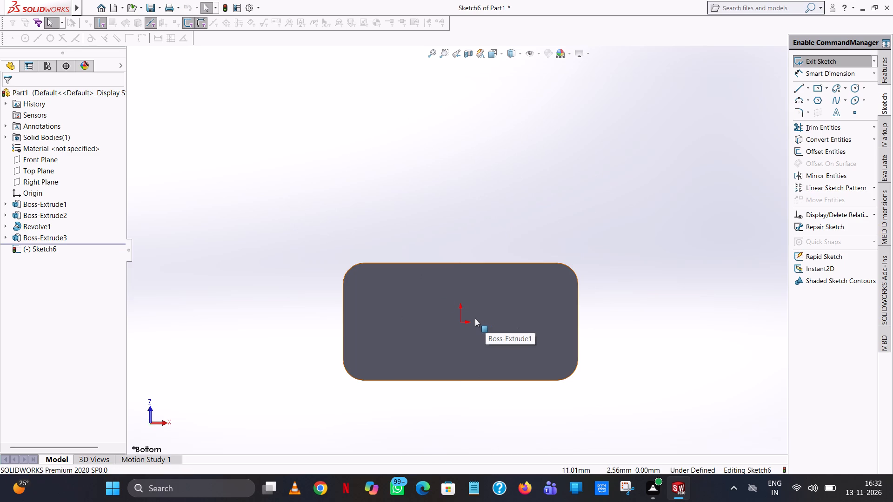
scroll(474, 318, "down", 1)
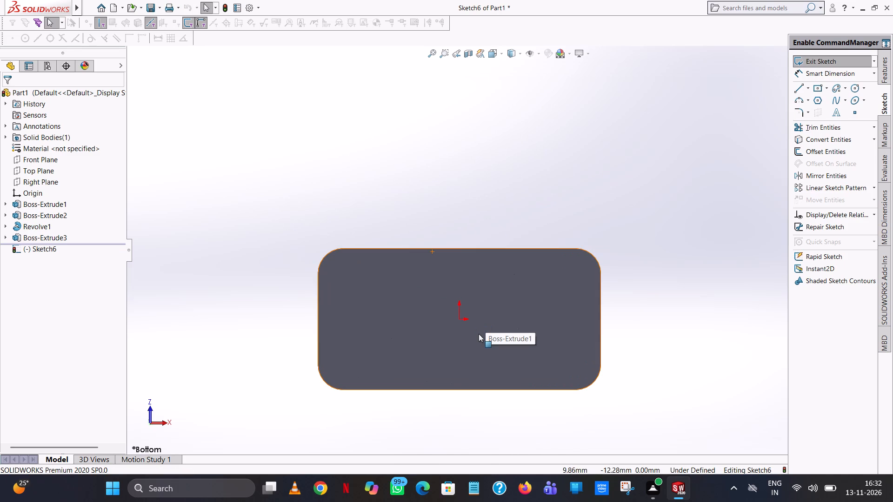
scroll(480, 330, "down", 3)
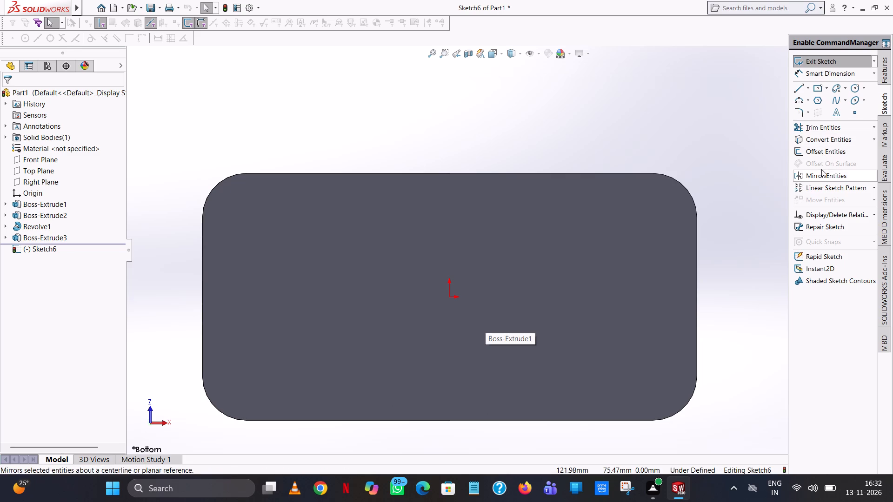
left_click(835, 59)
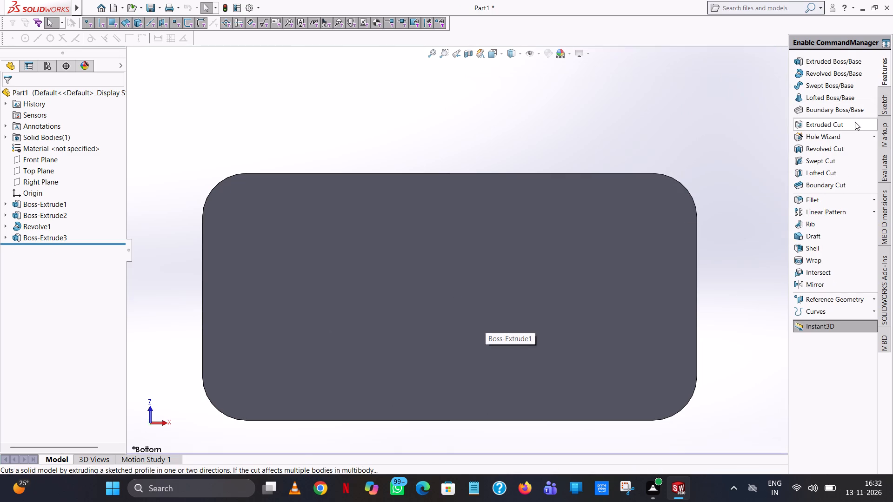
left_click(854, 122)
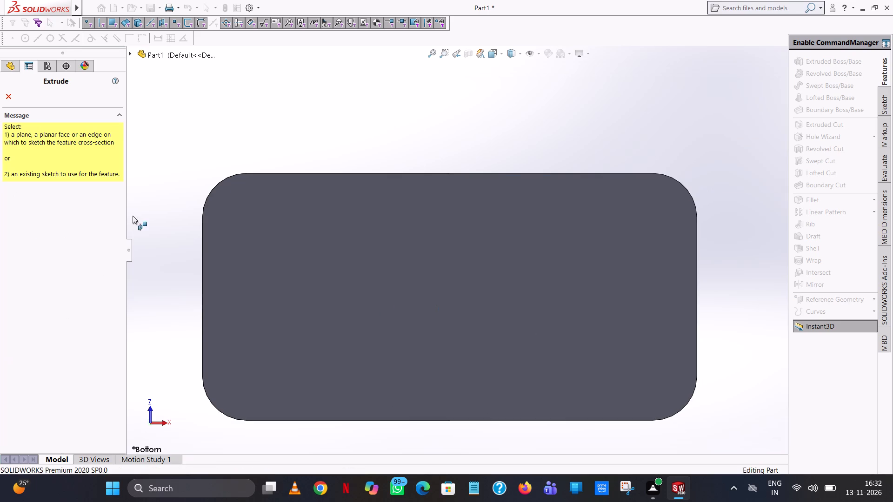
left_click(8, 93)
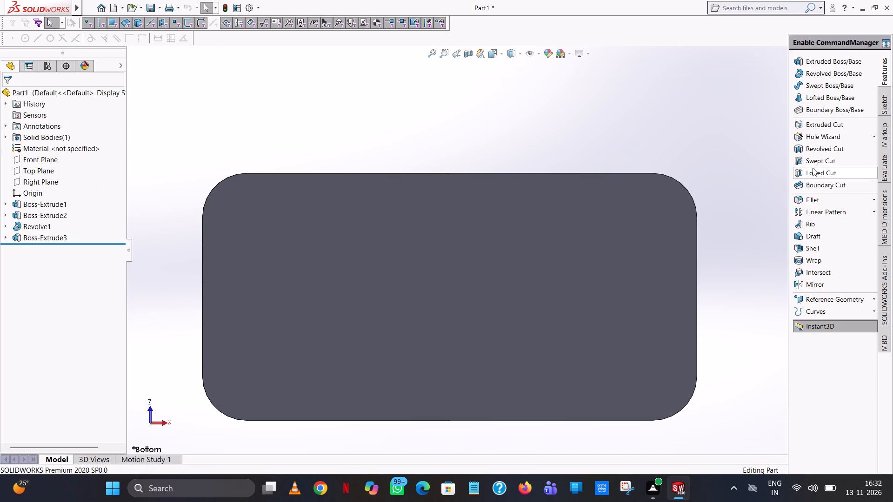
Start a Hole Wizard hole as a plain ISO dowel hole with the near side countersink switched off.
left_click(833, 139)
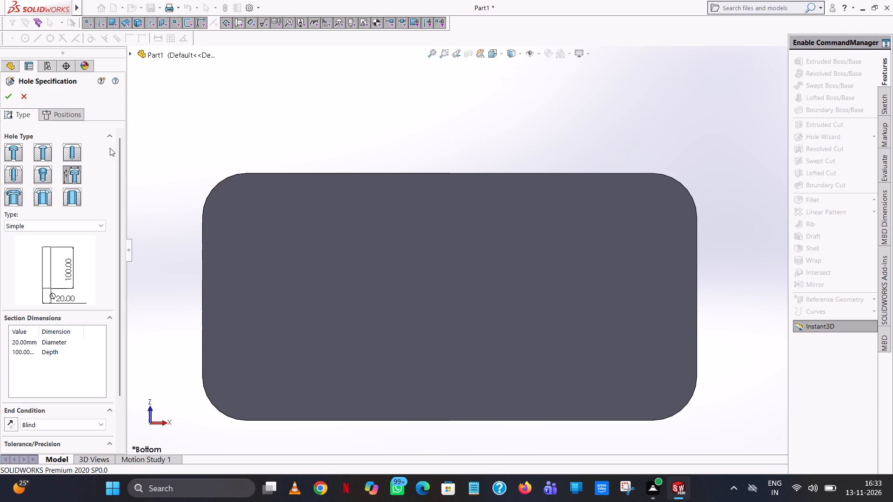
left_click(69, 154)
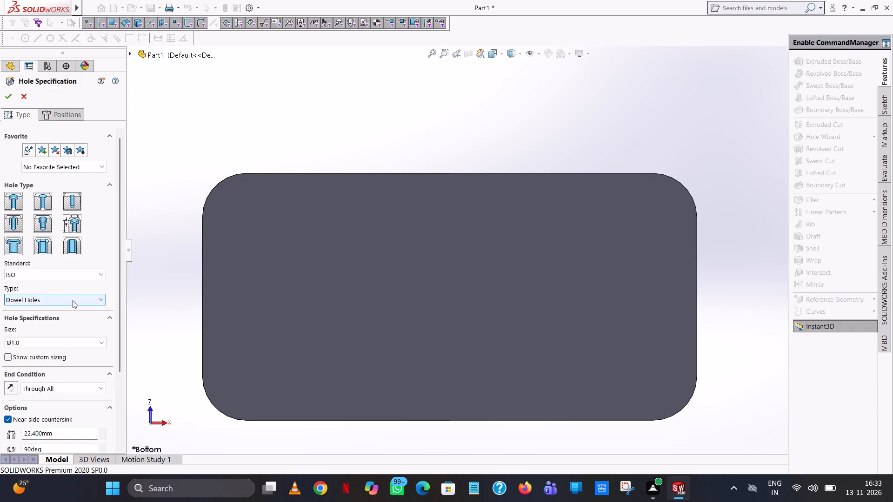
scroll(78, 326, "down", 2)
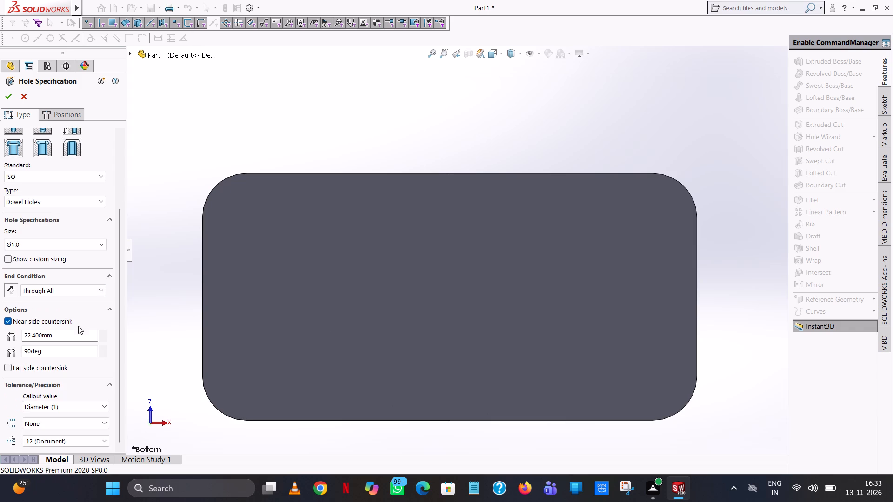
scroll(78, 326, "down", 3)
left_click(7, 324)
left_click(45, 280)
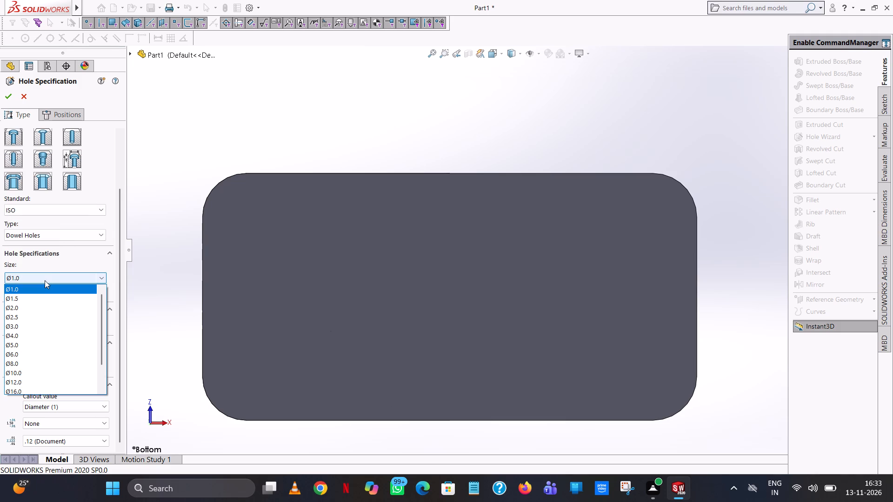
left_click(89, 209)
left_click(89, 209)
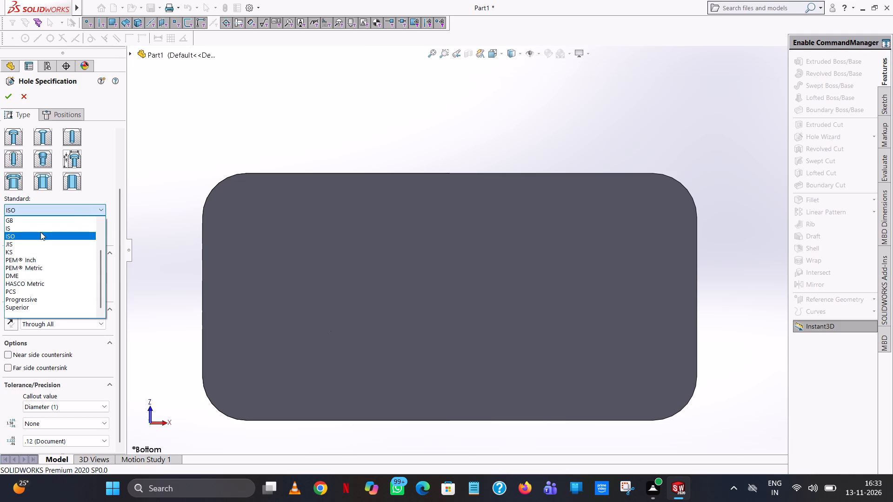
left_click(43, 225)
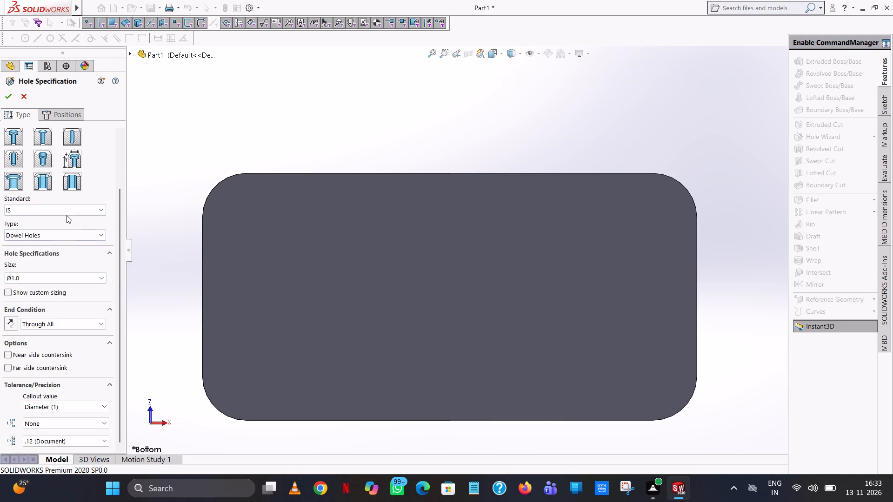
left_click(55, 208)
left_click(33, 238)
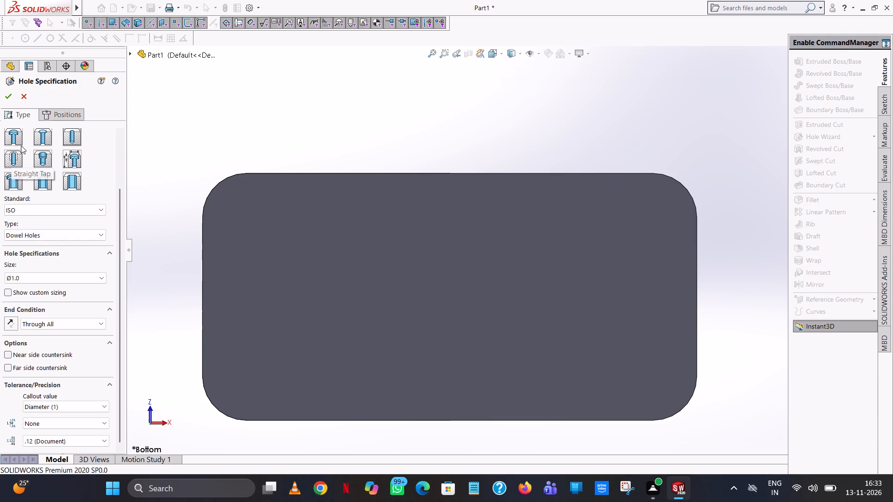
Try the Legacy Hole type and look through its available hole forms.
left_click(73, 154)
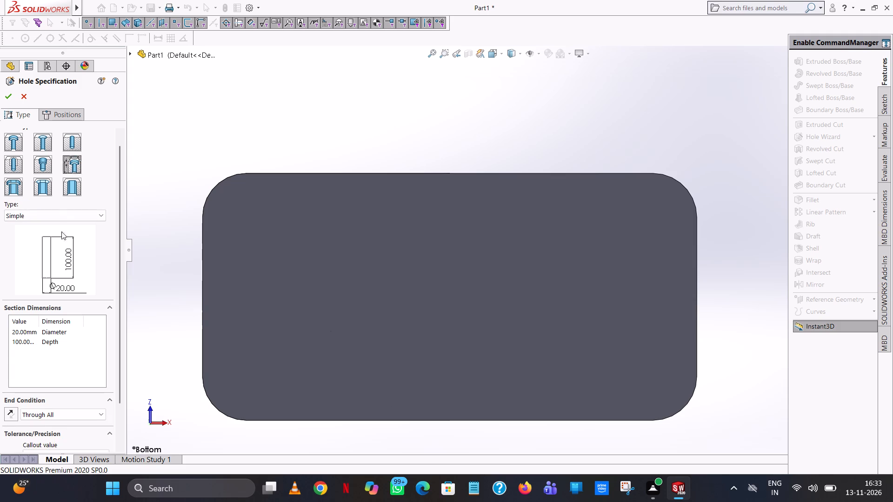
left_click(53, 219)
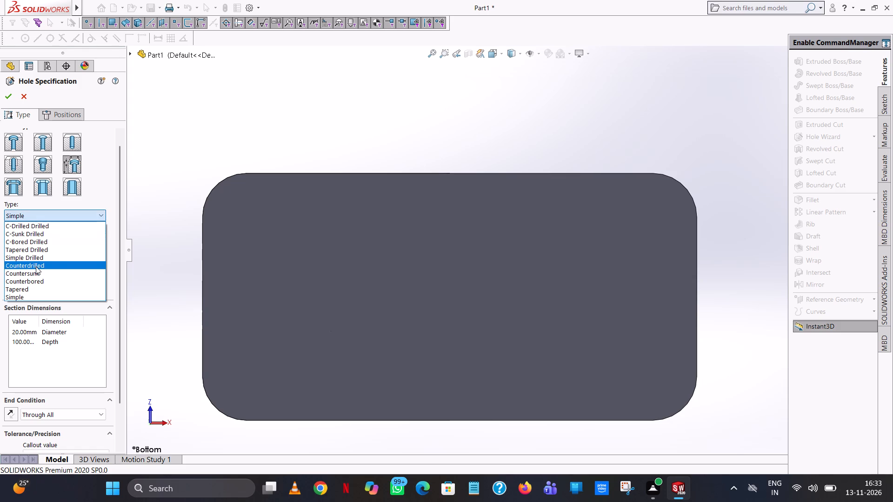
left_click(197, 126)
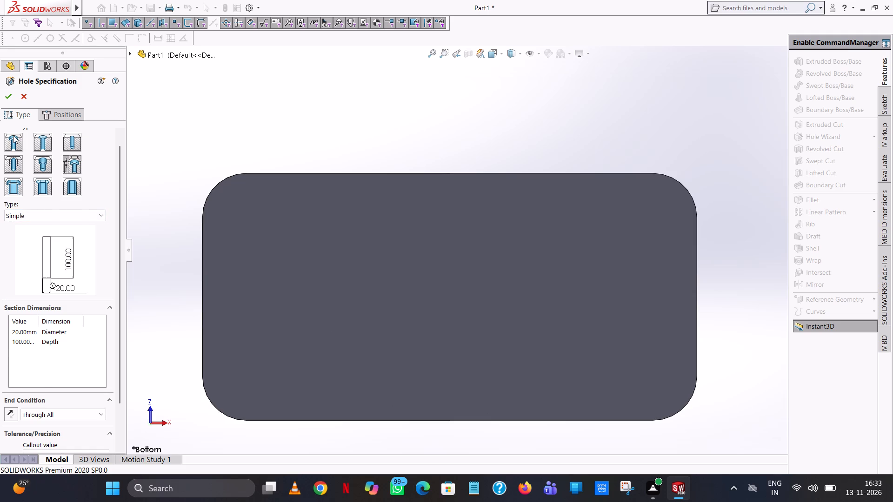
Specify a counterbore hole to ISO for Hex Bolt Grade C ISO 4016, size M30 with Loose fit.
left_click(13, 135)
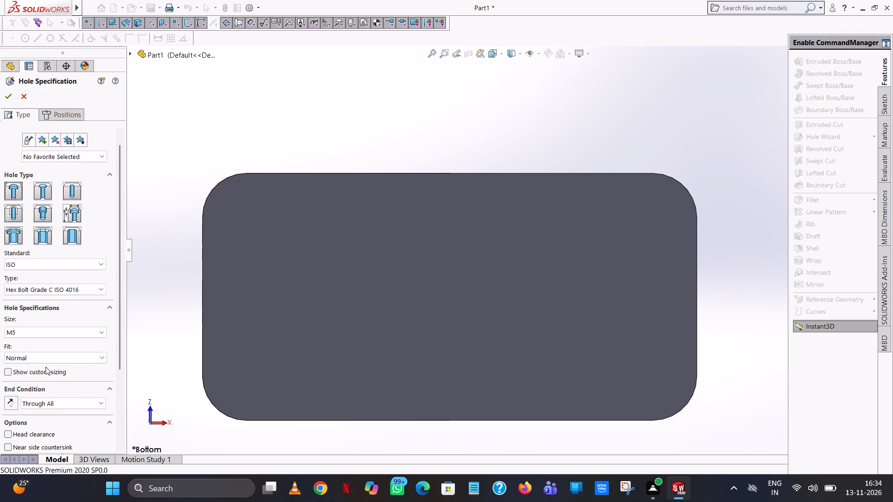
left_click(79, 328)
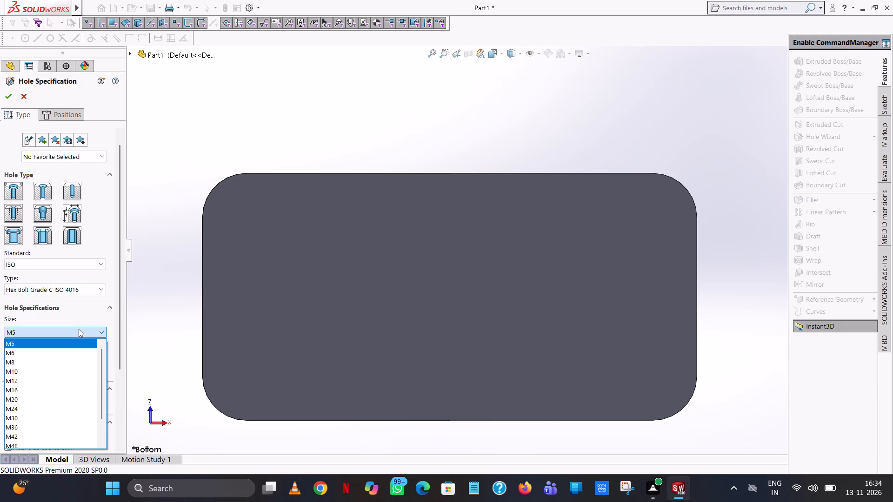
left_click(33, 361)
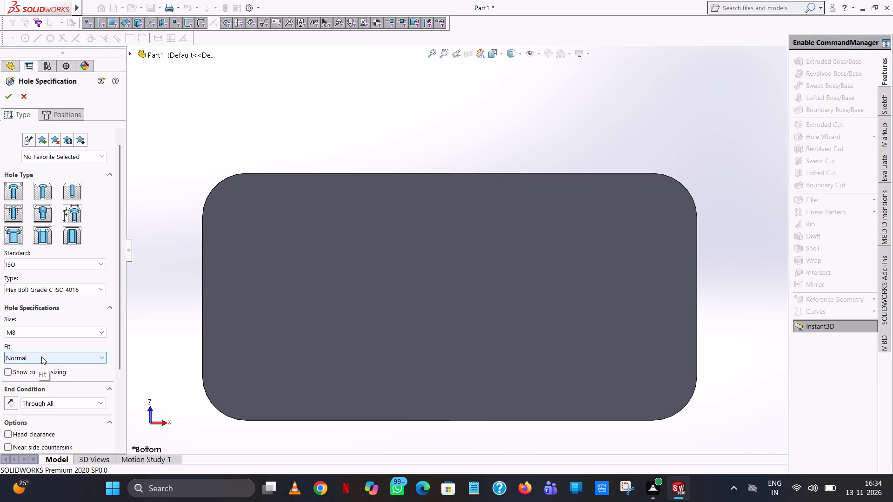
left_click(49, 333)
scroll(18, 408, "down", 10)
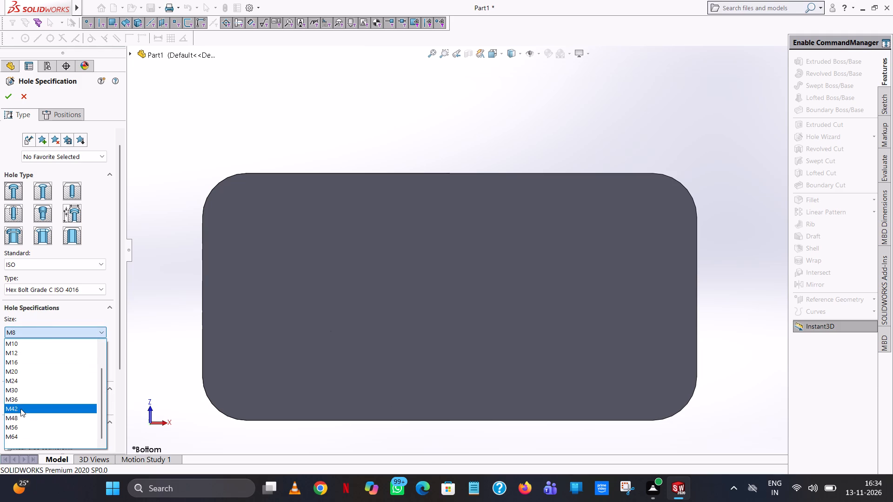
scroll(24, 410, "down", 9)
left_click(33, 388)
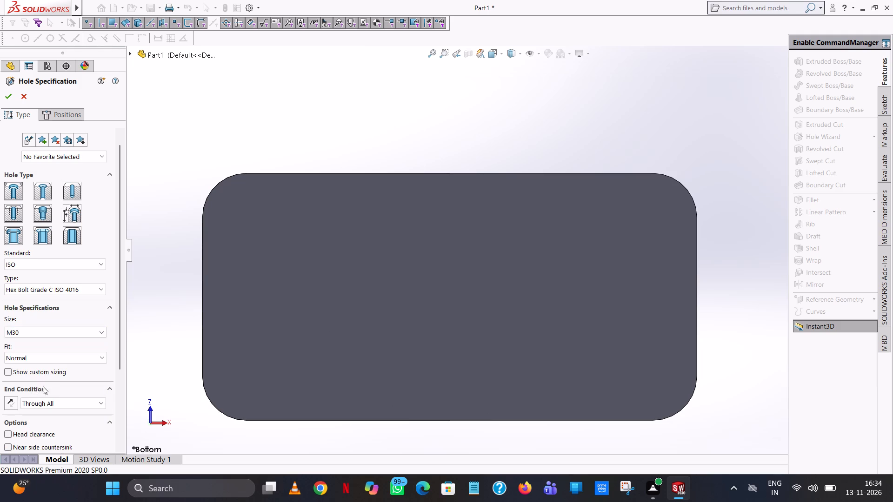
scroll(52, 360, "down", 2)
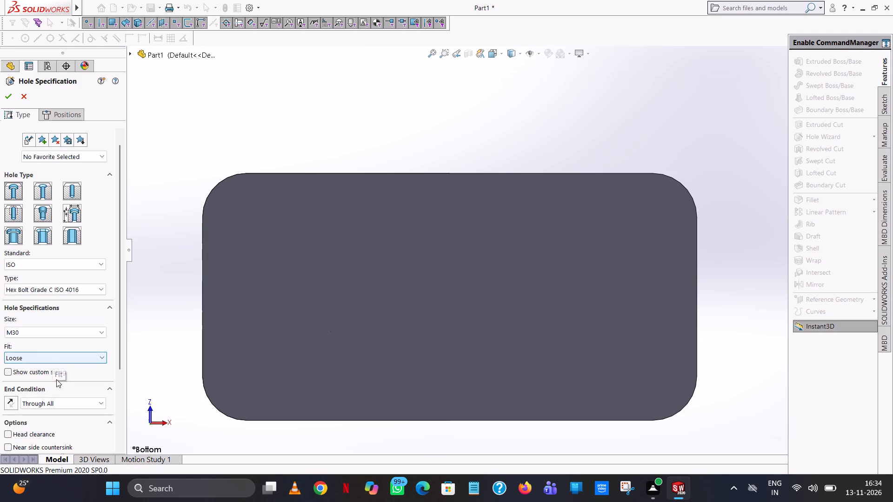
scroll(56, 381, "down", 1)
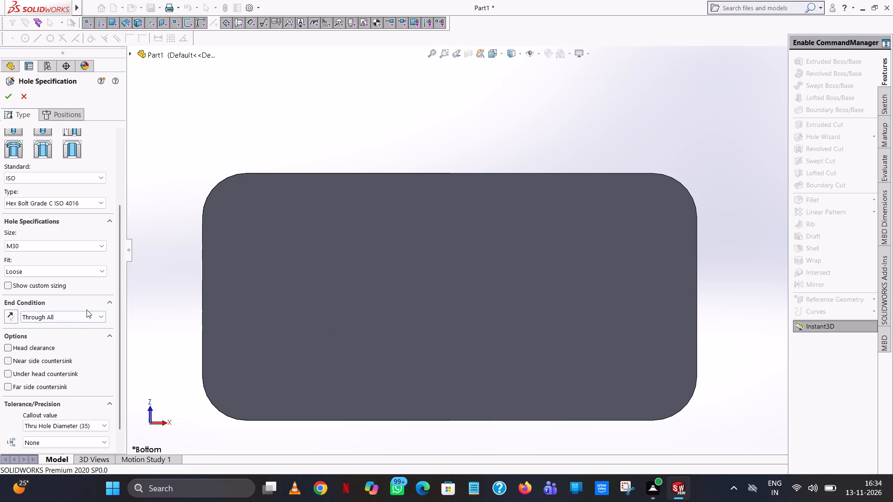
Make the counterbore hole blind with a 25 mm depth and enable a head clearance of 50 mm.
left_click(78, 319)
left_click(53, 325)
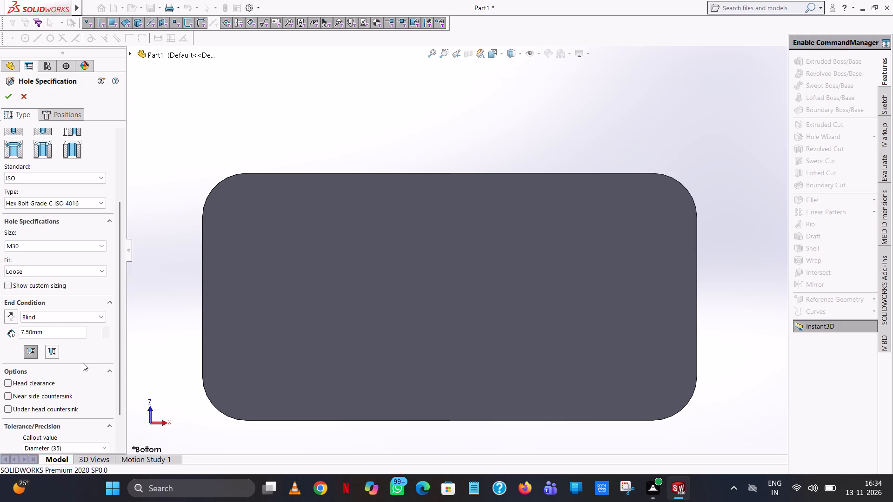
scroll(73, 386, "down", 2)
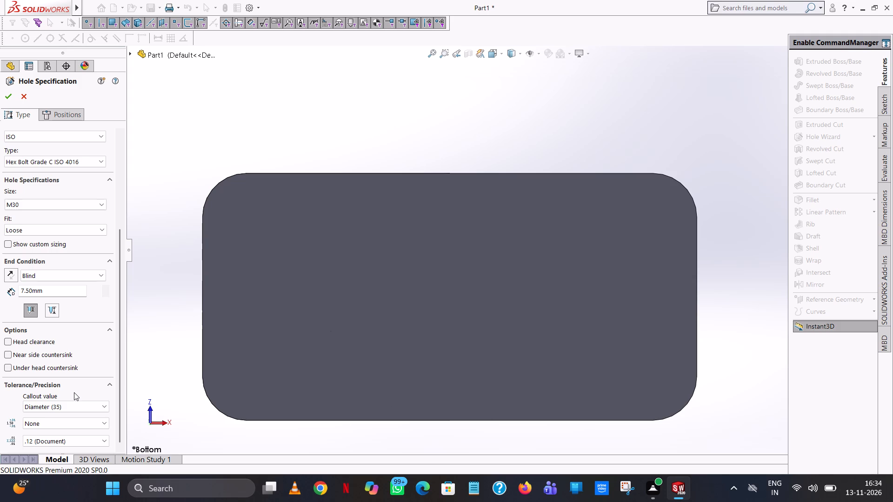
left_click(42, 340)
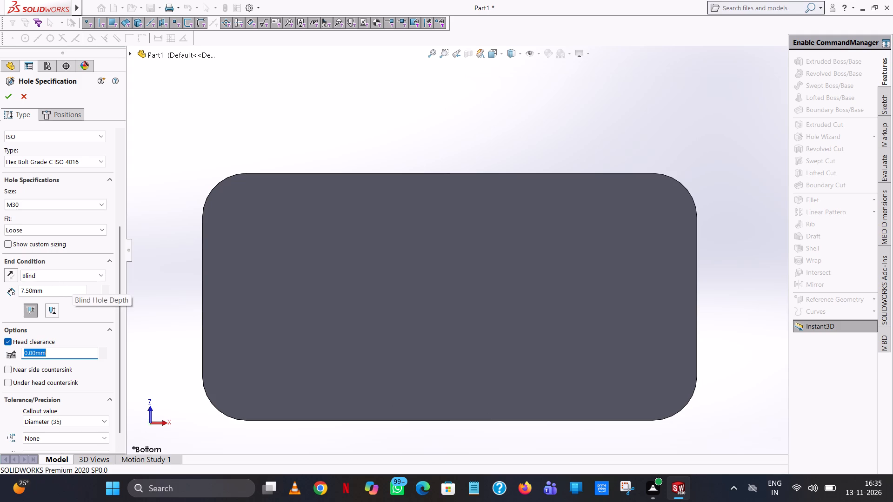
double_click(63, 291)
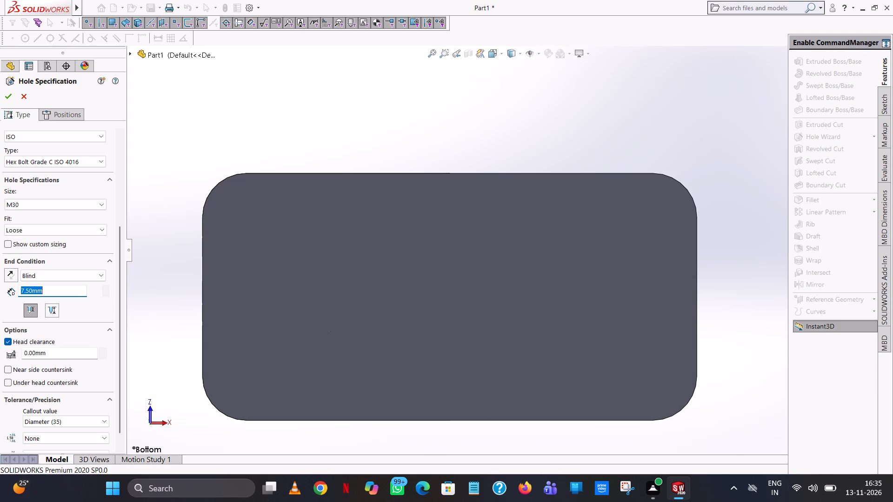
type("25")
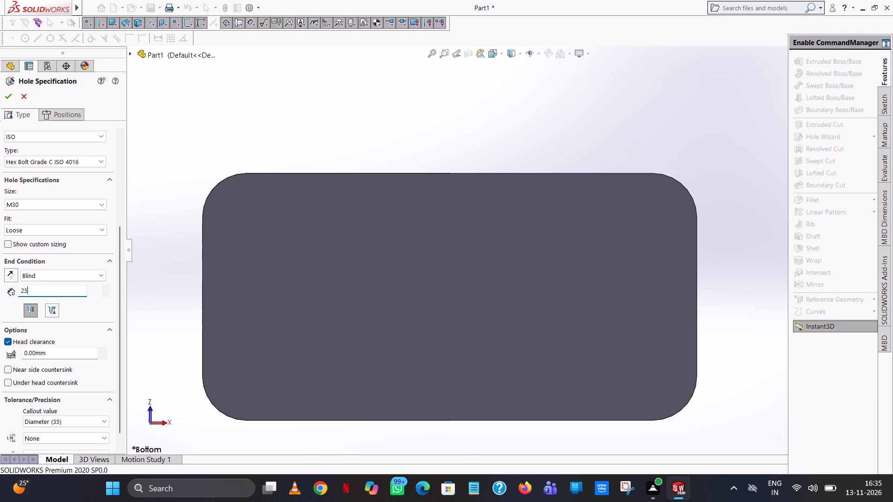
left_click(163, 308)
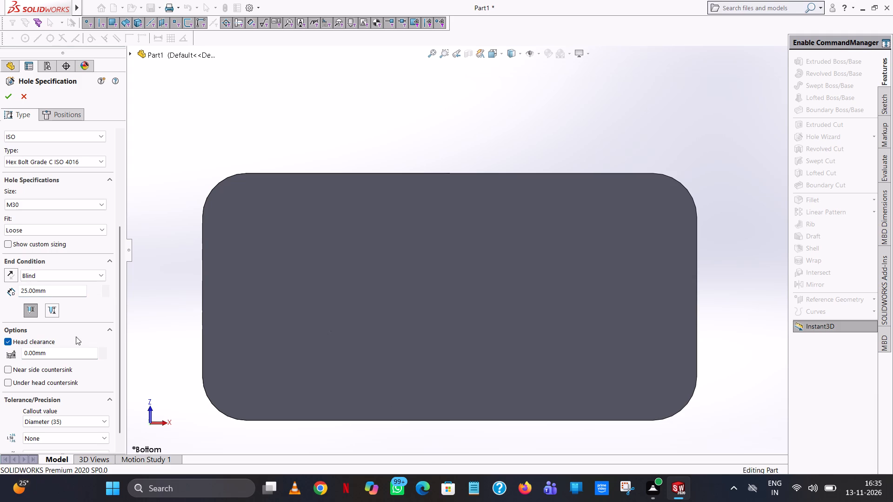
double_click(49, 354)
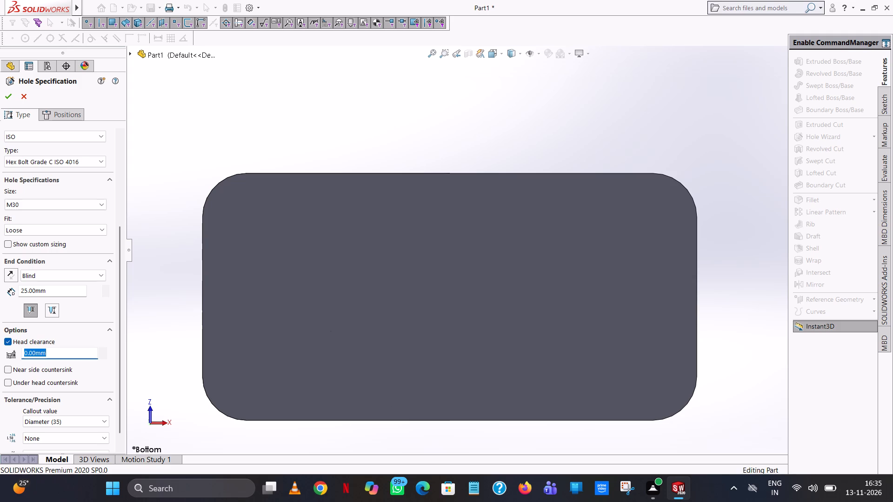
type("50")
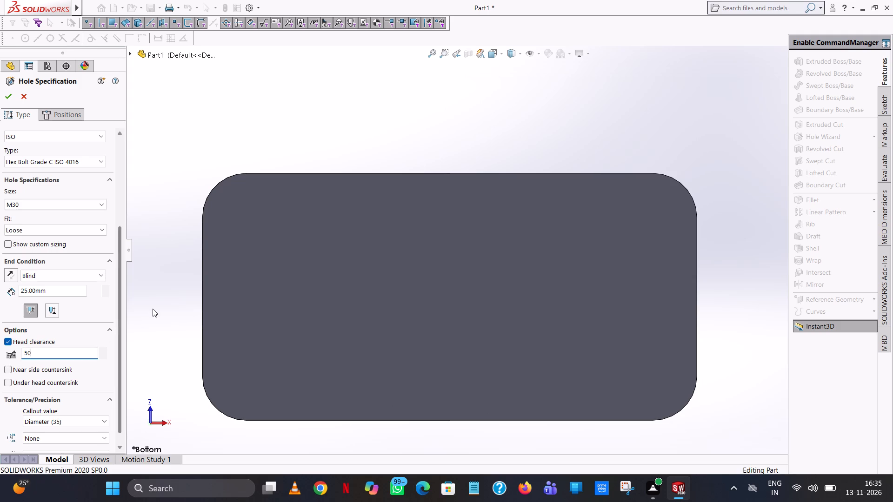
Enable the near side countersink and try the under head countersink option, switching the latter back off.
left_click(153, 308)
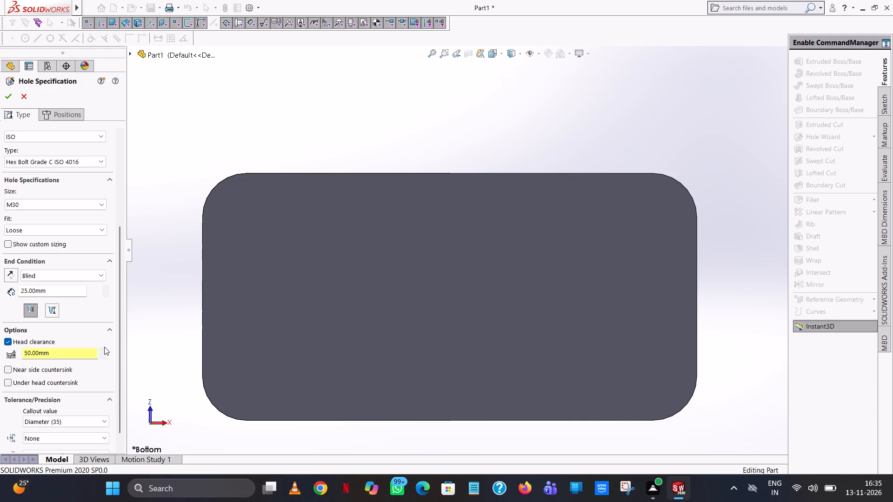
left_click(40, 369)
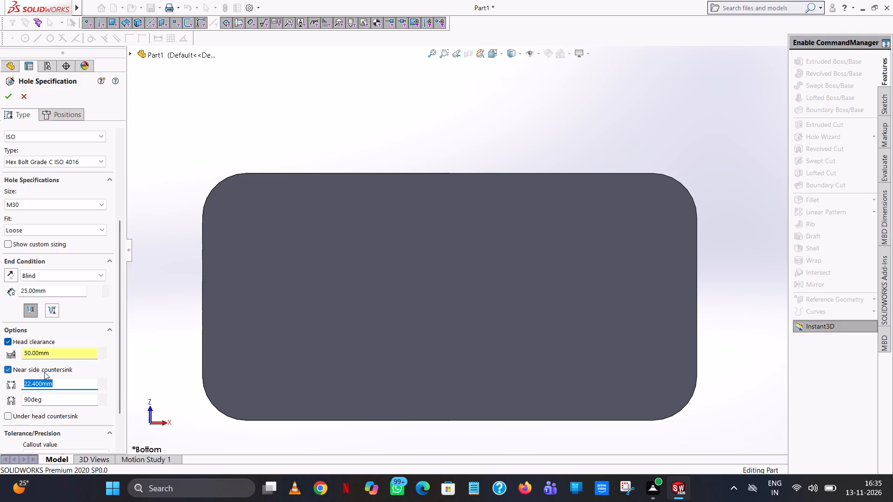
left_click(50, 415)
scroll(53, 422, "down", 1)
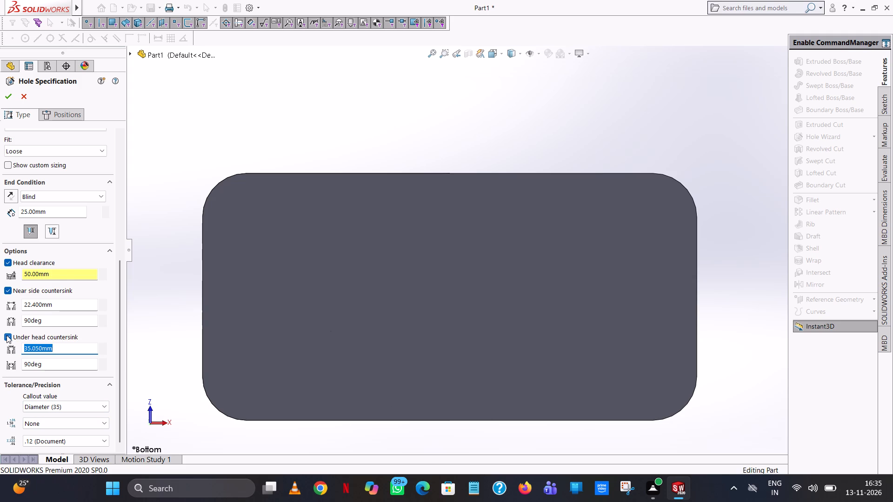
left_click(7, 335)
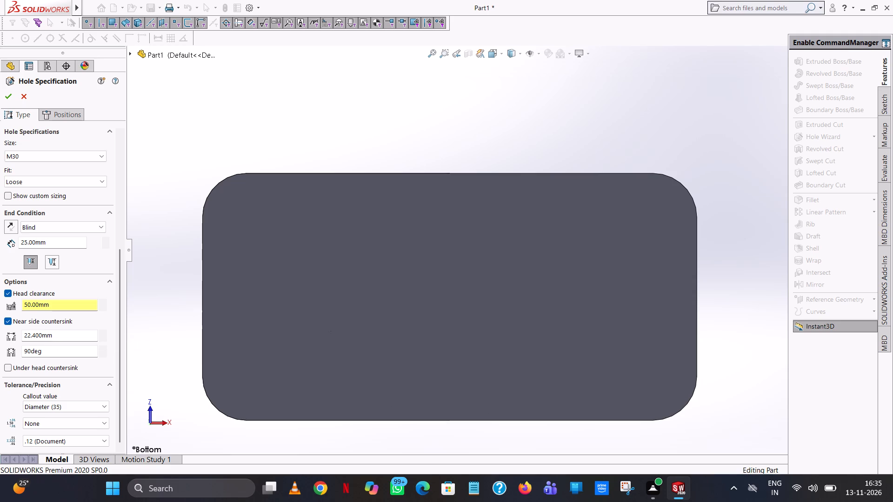
Set the counterbore hole's head clearance to 9 mm.
double_click(65, 305)
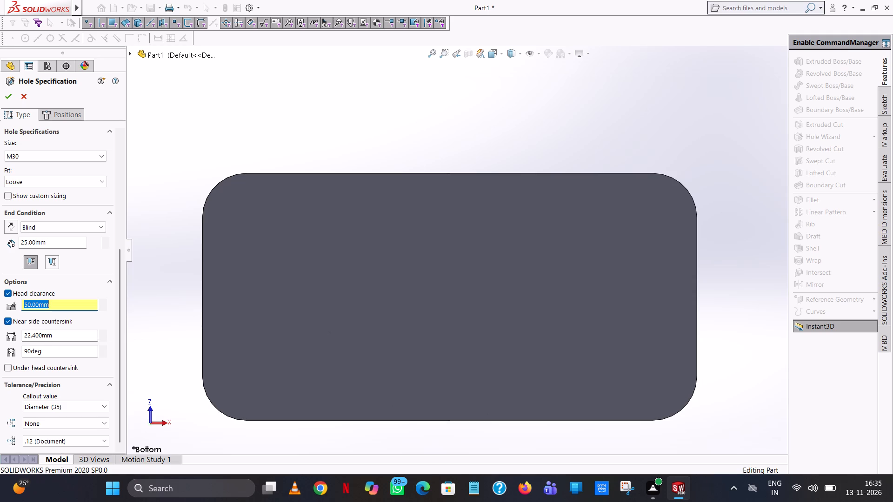
key("9")
left_click(179, 307)
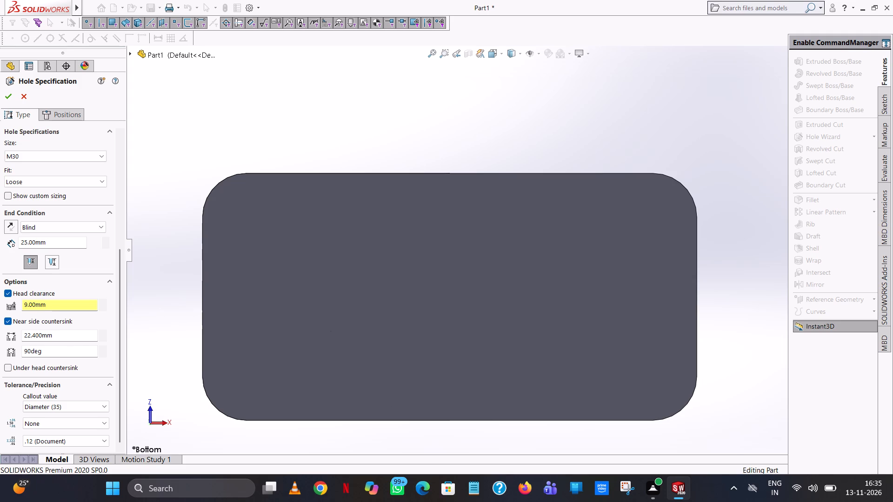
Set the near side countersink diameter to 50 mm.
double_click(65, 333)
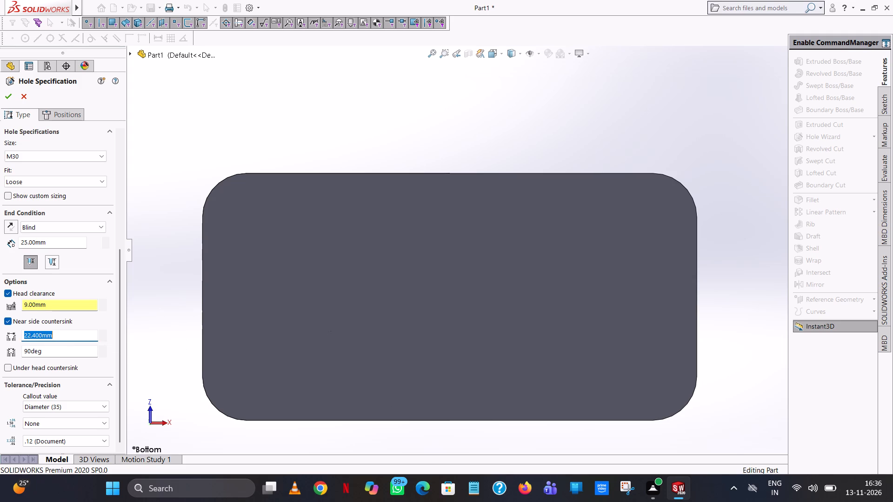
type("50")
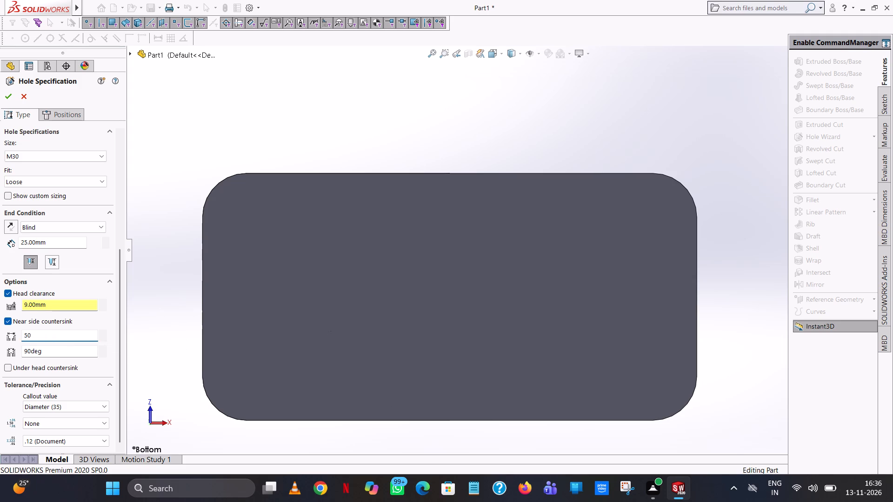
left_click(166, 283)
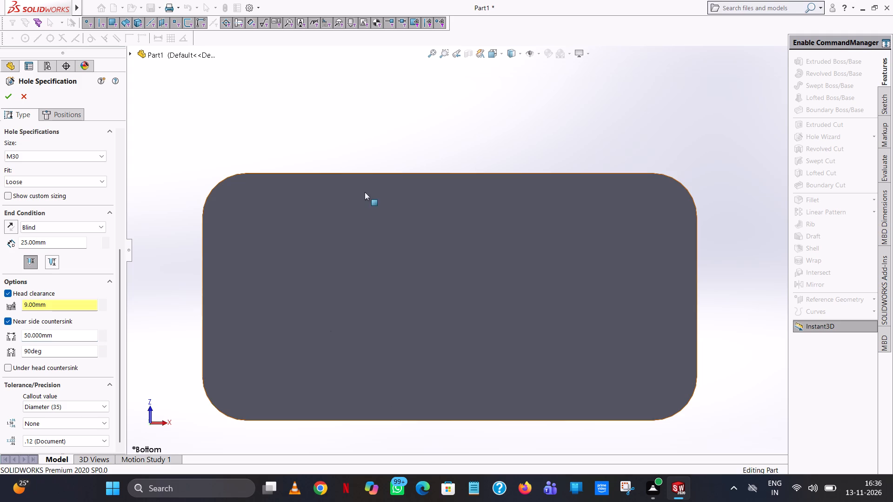
Position the counterbore hole at the origin on the bottom face of the rounded rectangular base plate.
left_click(54, 112)
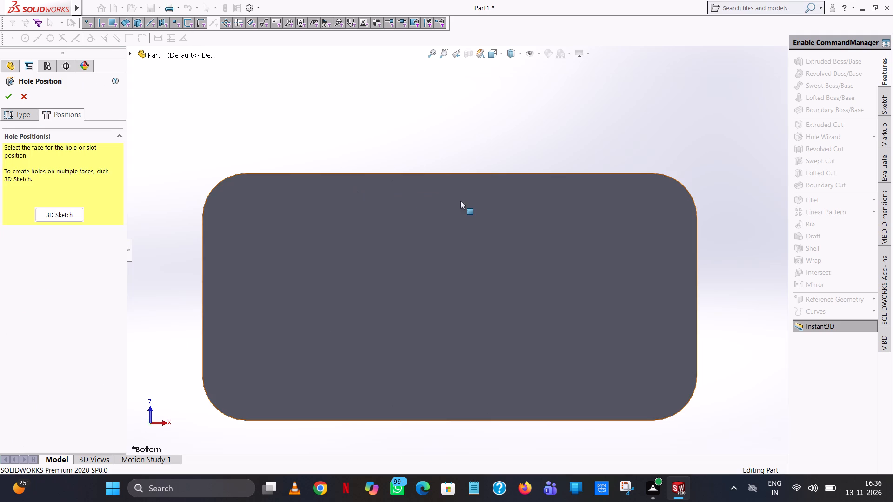
left_click(450, 288)
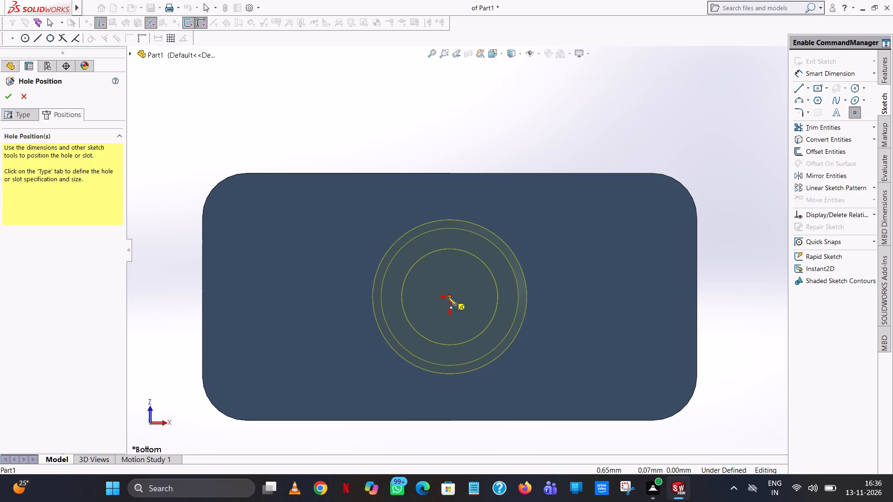
left_click(448, 297)
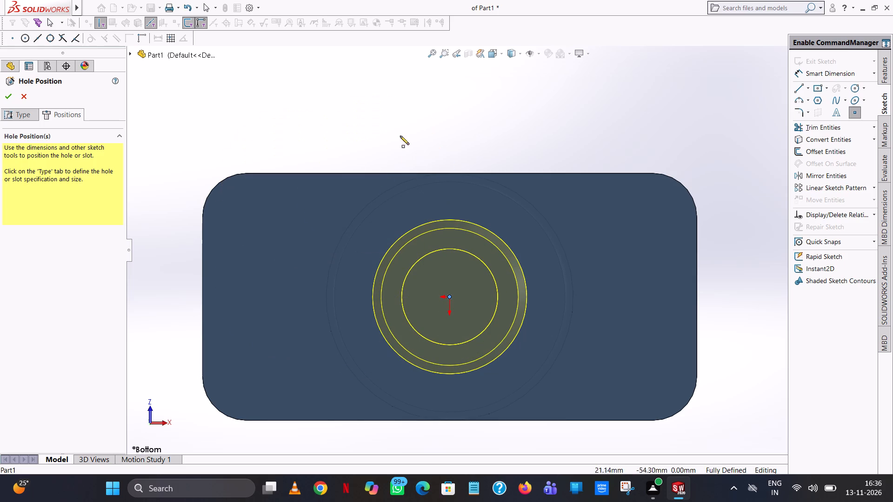
Examine the hole preview in the base plate and cylindrical body from several angles.
middle_click_drag(401, 131, 454, 310)
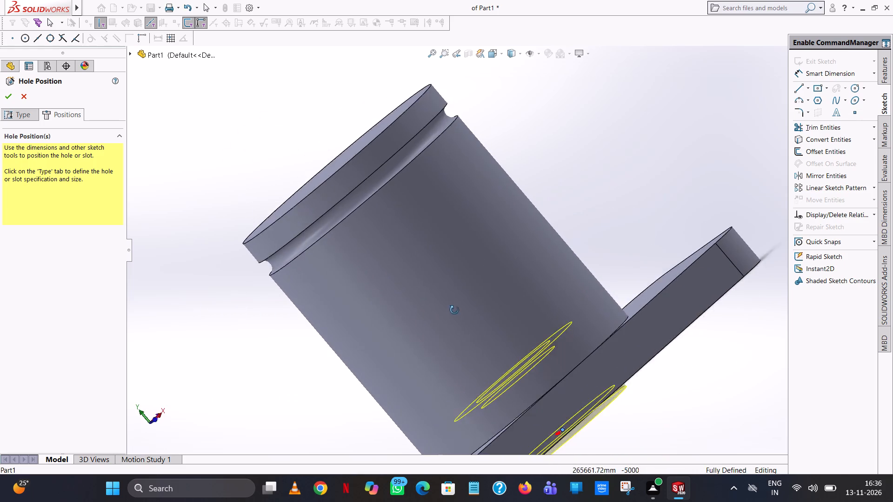
middle_click_drag(454, 310, 476, 301)
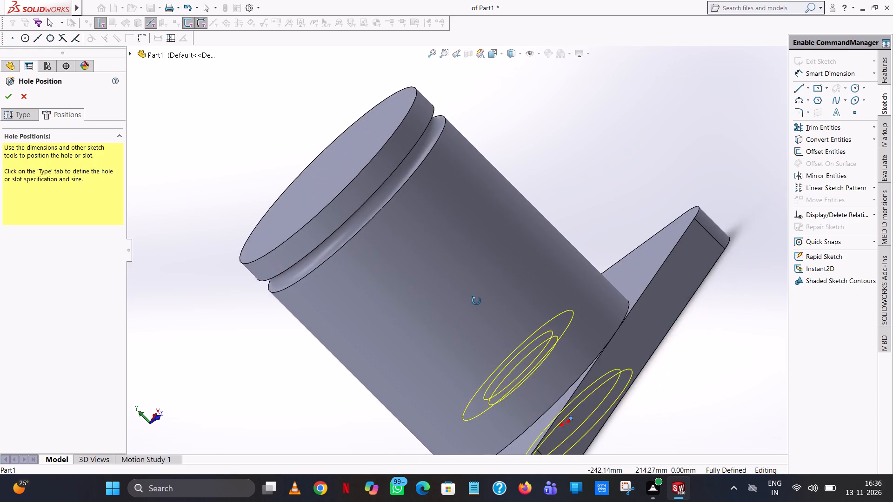
middle_click_drag(476, 301, 462, 300)
scroll(551, 344, "down", 9)
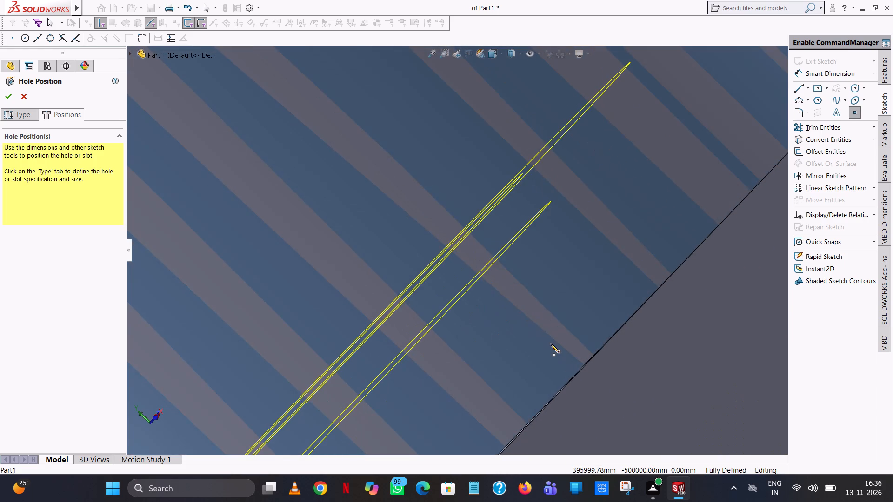
scroll(551, 344, "up", 11)
middle_click_drag(547, 343, 532, 326)
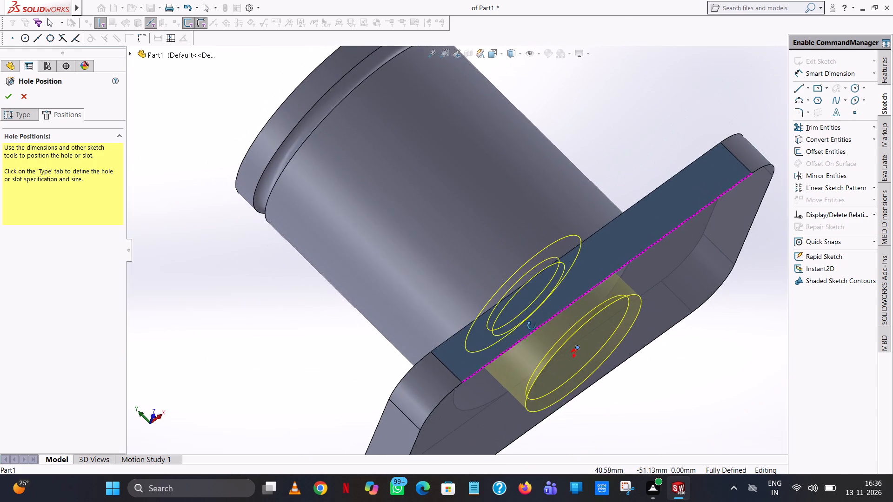
middle_click_drag(532, 326, 540, 390)
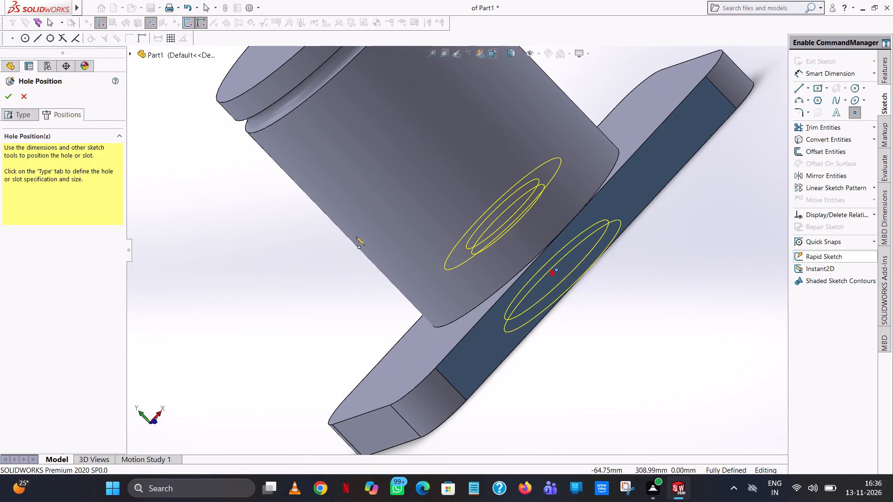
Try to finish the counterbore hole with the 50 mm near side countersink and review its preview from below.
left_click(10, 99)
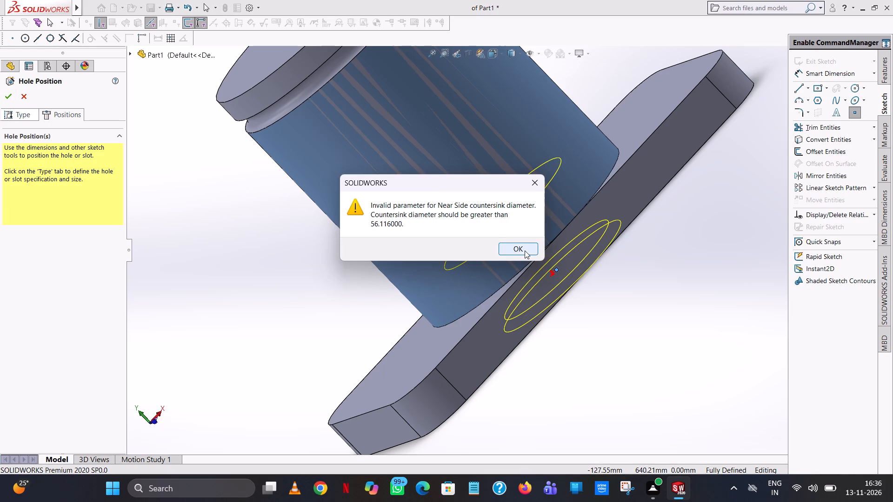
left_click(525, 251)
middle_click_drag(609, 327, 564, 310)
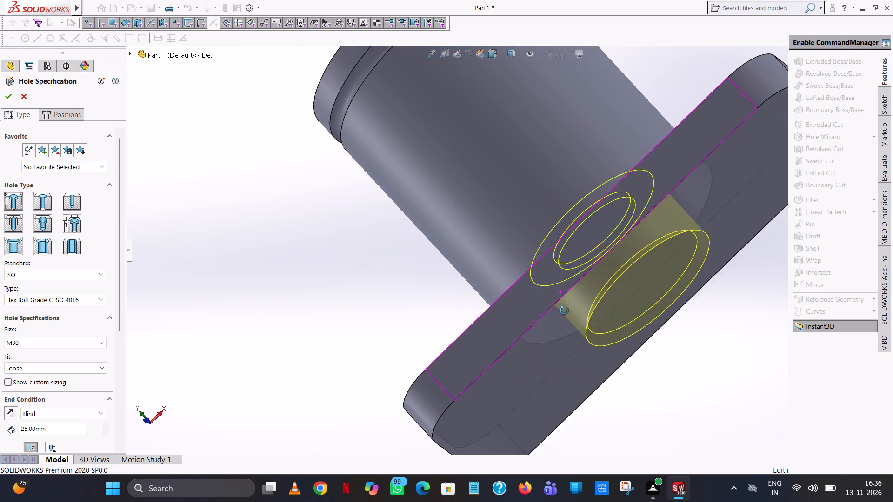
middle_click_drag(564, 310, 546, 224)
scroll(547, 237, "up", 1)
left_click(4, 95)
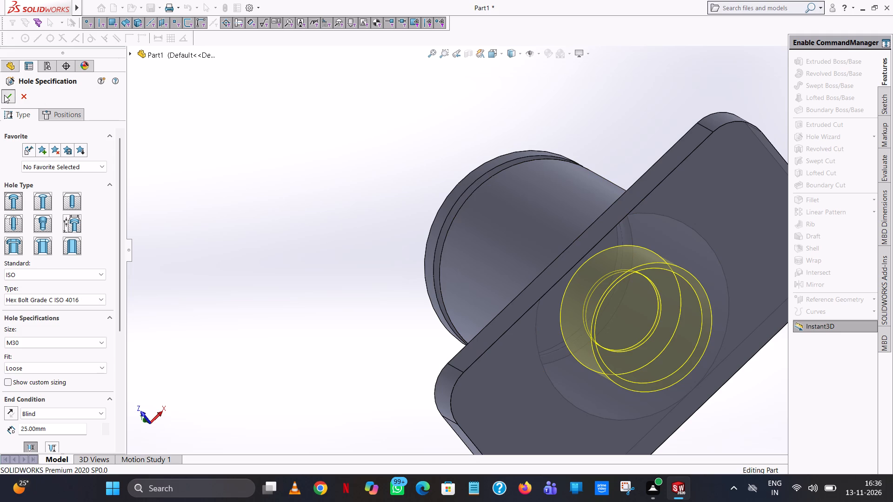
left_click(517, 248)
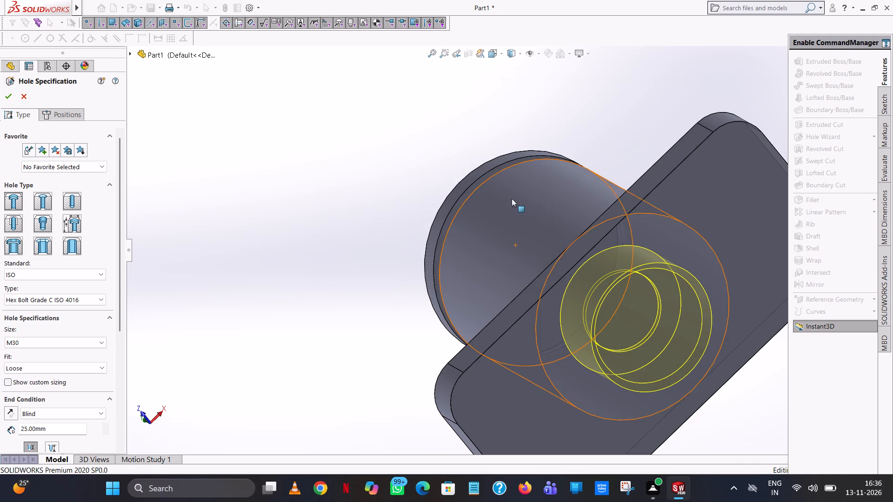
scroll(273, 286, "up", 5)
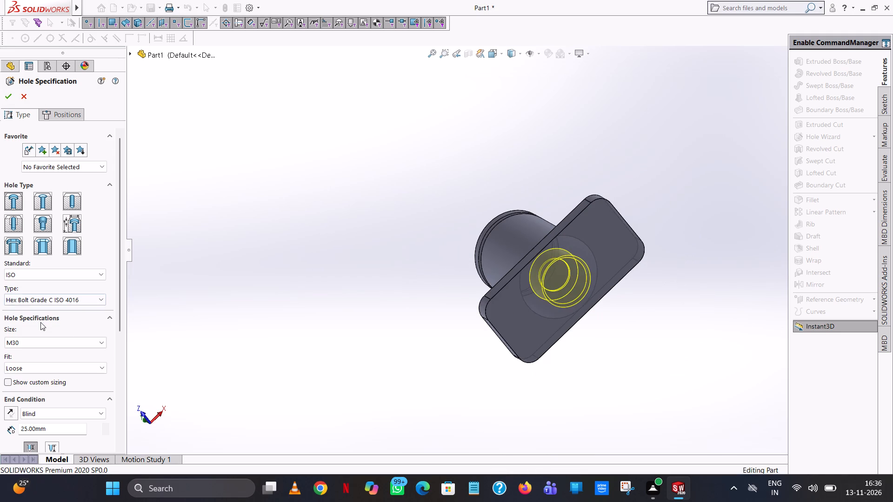
Set the blind hole's depth to be measured up to the tip.
scroll(60, 356, "down", 2)
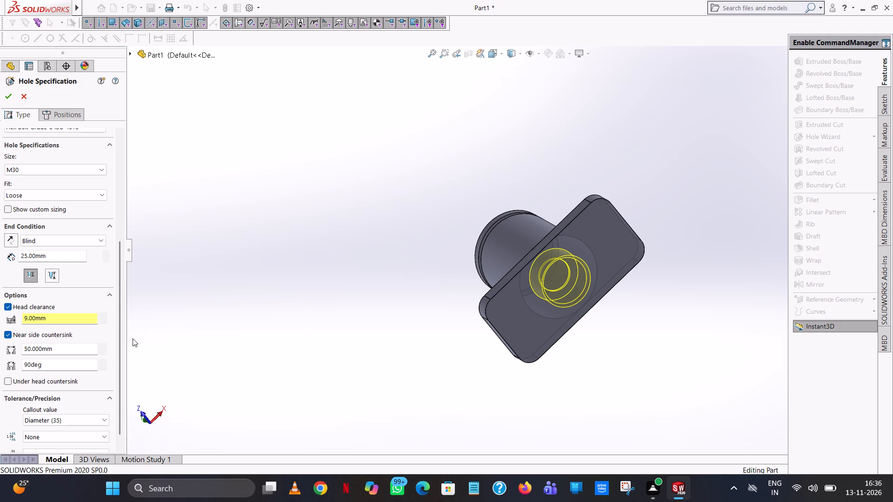
left_click(52, 275)
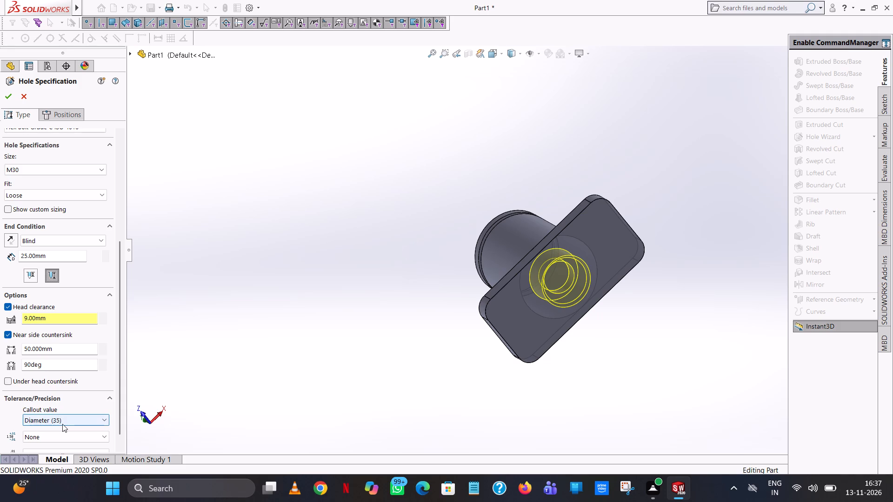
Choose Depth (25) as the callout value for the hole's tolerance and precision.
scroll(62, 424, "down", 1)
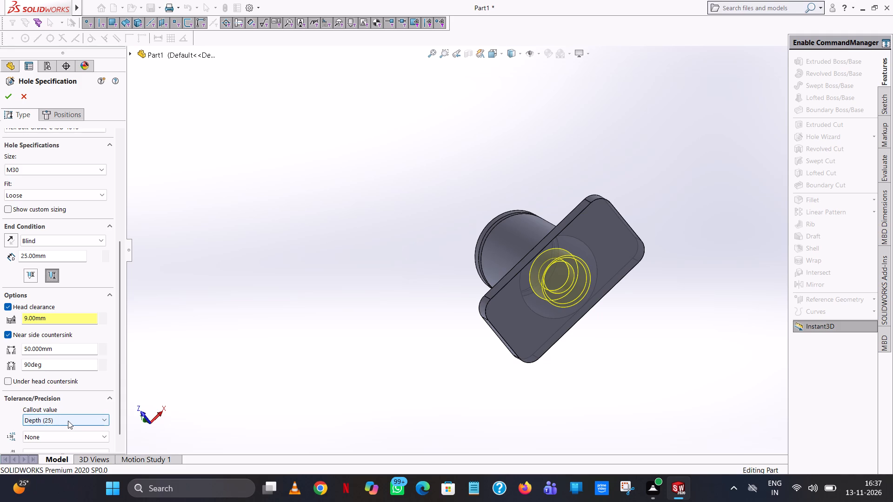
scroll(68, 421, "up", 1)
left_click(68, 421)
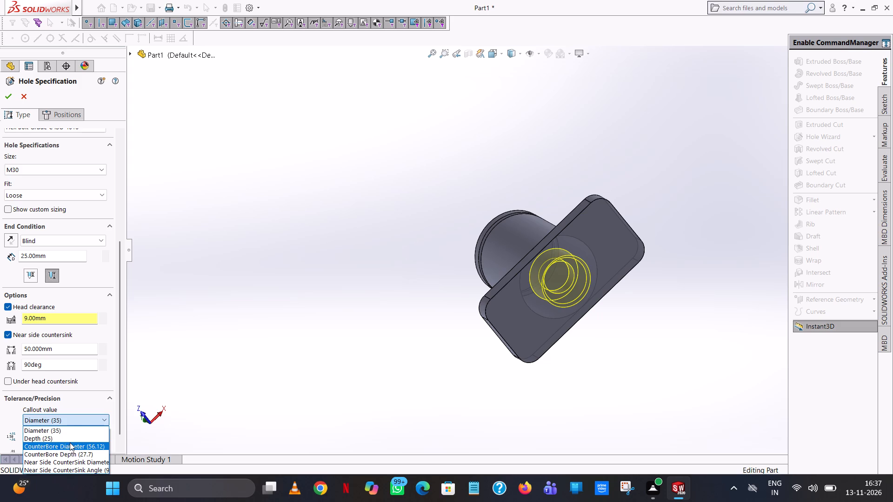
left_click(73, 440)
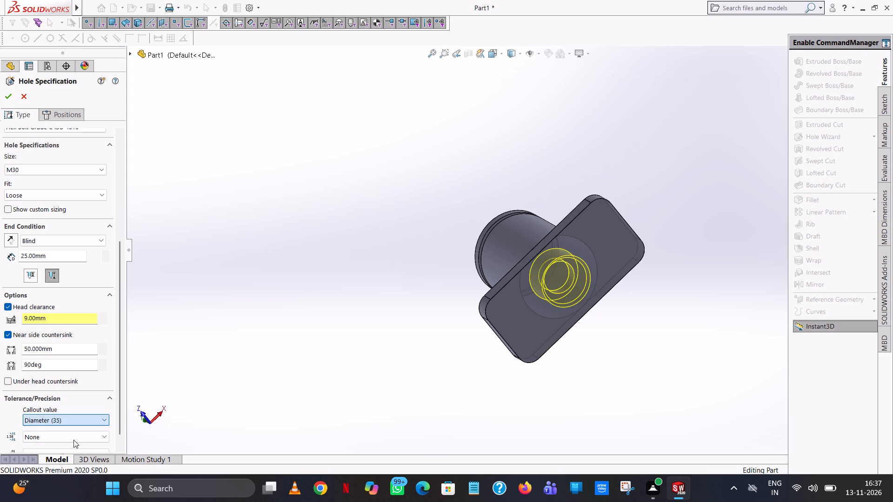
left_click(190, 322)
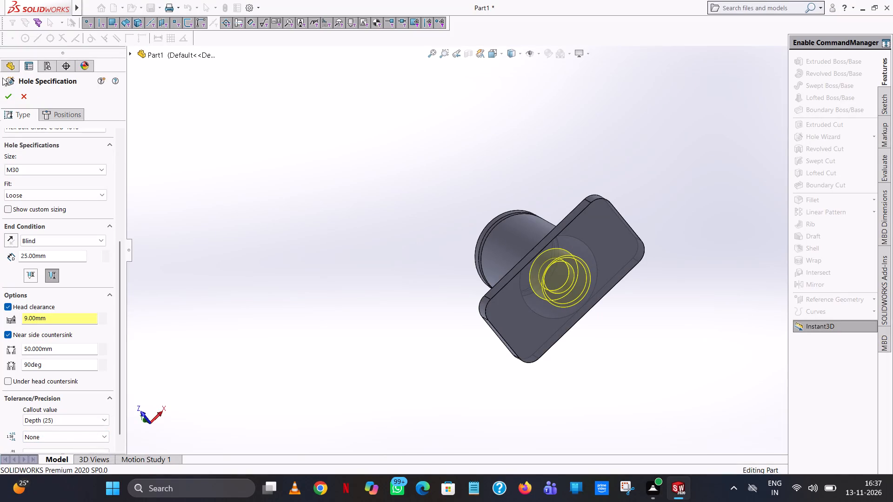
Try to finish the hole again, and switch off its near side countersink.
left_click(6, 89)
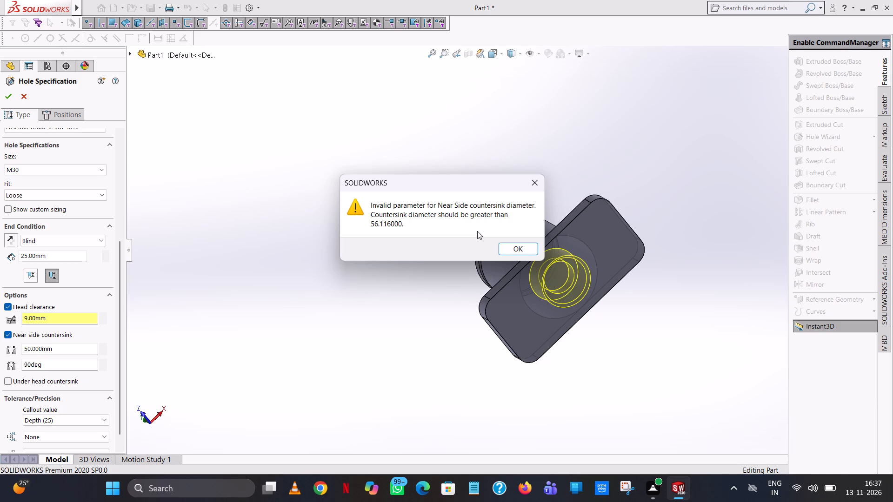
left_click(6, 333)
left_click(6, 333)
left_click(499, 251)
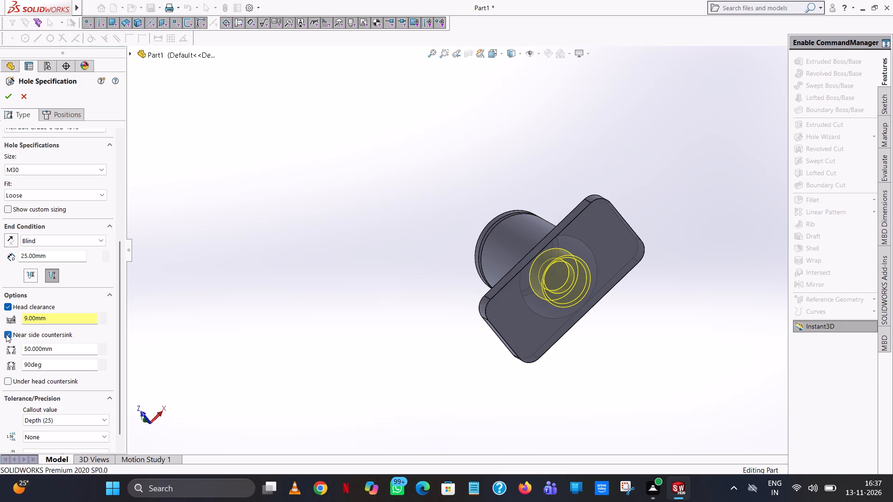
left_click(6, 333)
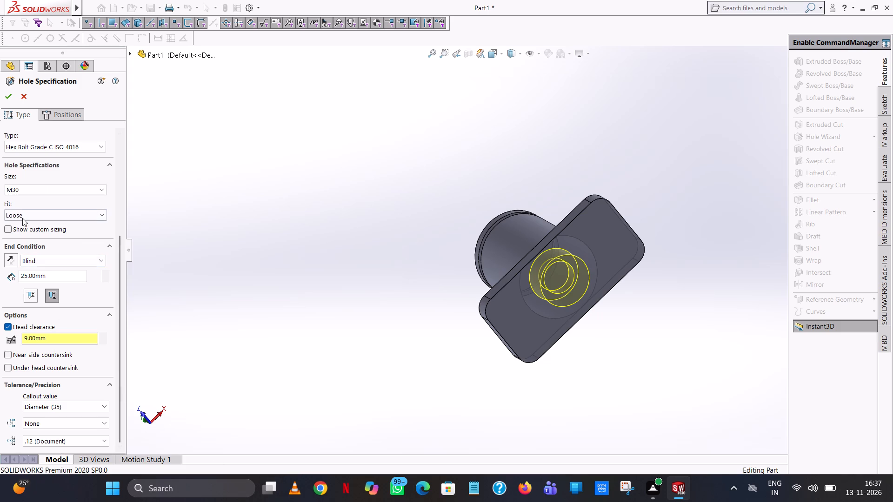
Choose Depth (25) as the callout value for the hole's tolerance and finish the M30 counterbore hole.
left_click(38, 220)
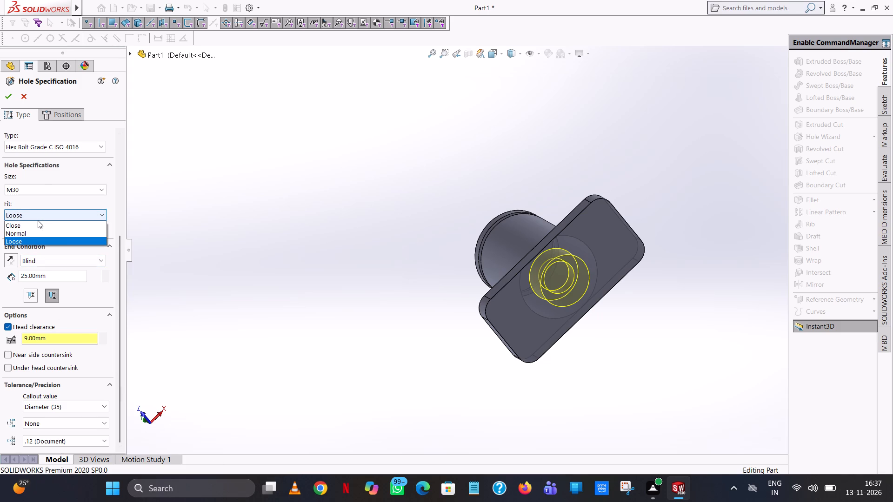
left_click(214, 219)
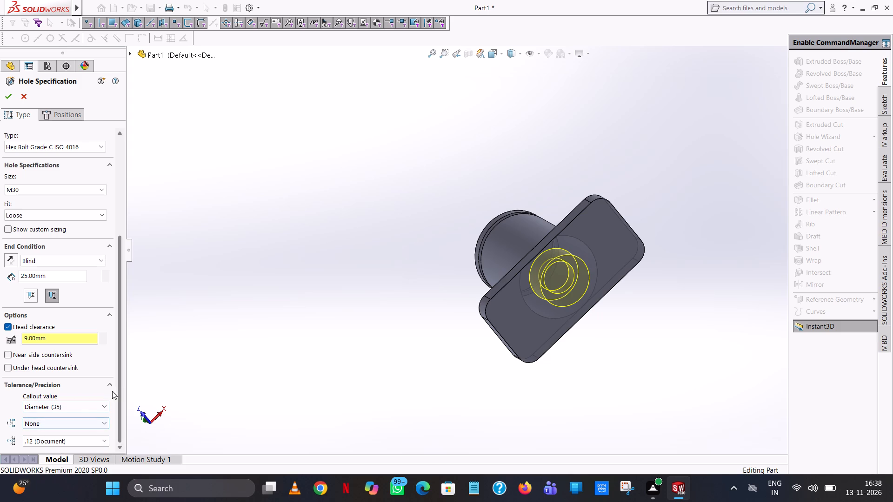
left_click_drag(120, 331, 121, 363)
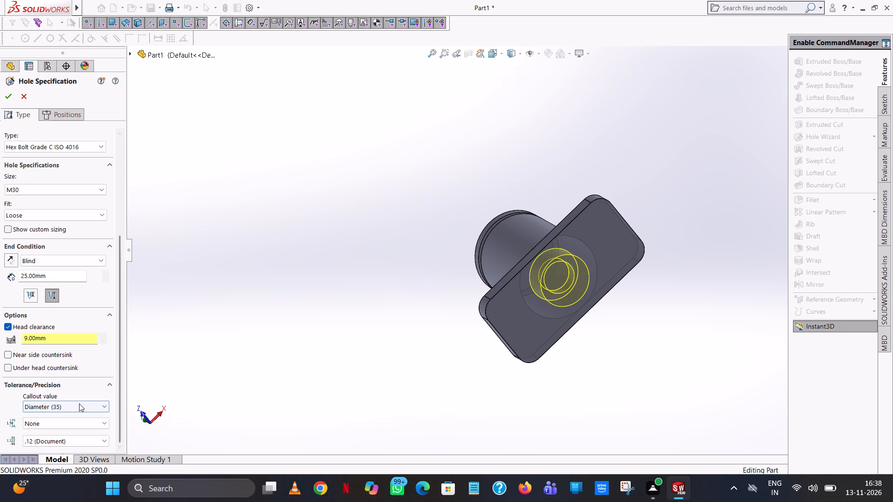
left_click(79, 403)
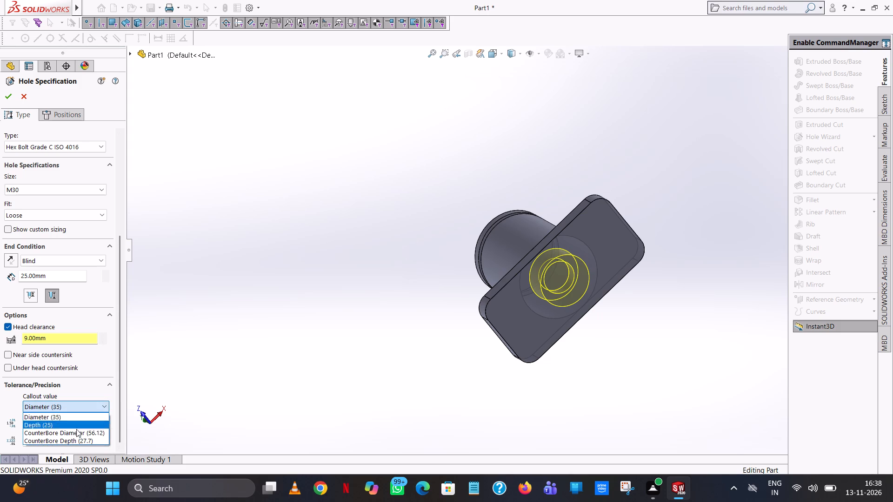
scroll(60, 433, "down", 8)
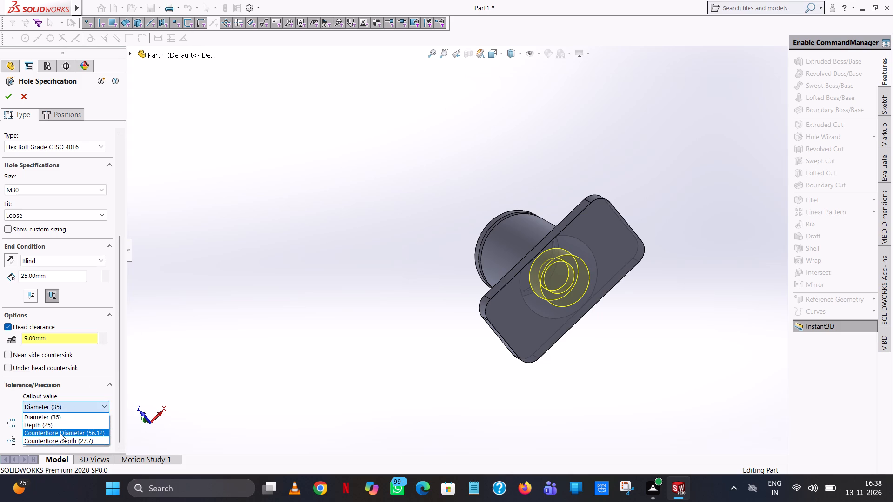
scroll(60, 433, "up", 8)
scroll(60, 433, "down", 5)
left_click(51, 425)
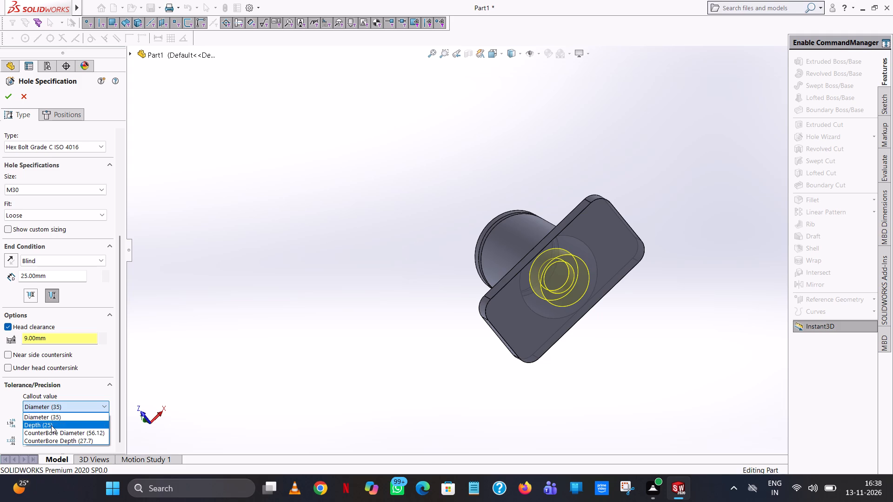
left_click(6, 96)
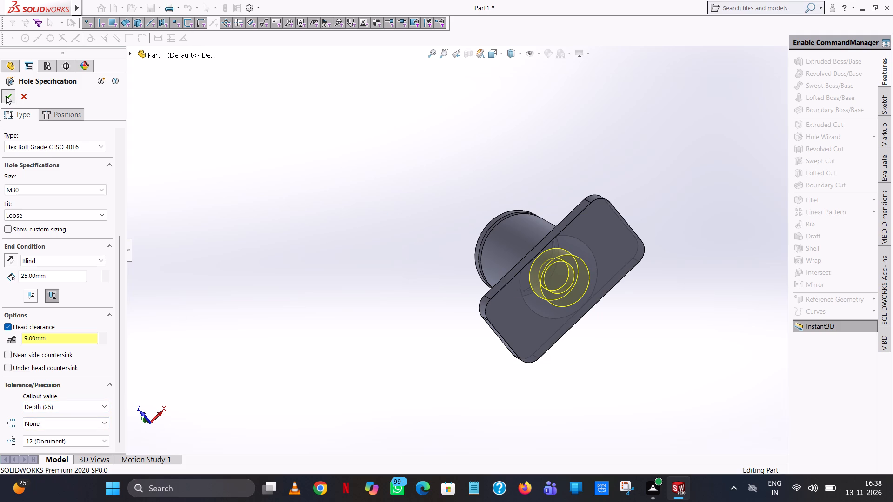
Examine the counterbore hole from several angles, using the wireframe display style to check its inner profile within the base and cylinder.
left_click(376, 214)
scroll(353, 216, "up", 1)
middle_click_drag(349, 218, 326, 159)
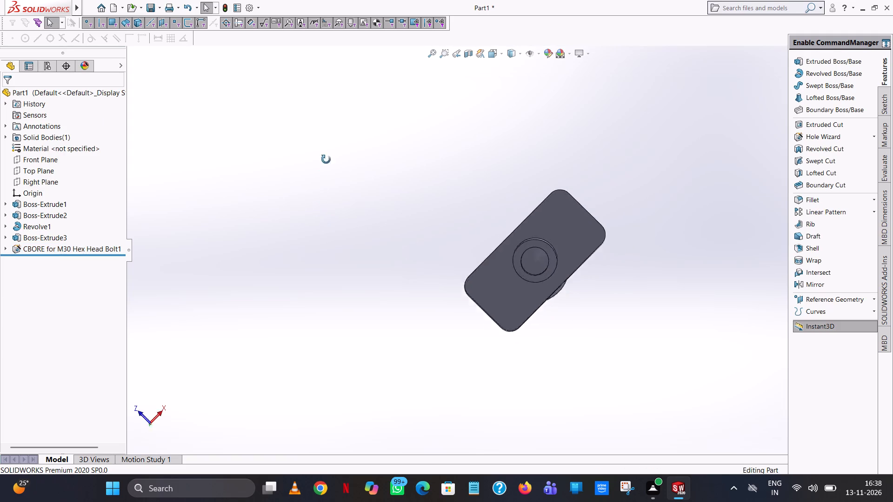
middle_click_drag(326, 159, 281, 259)
scroll(309, 262, "up", 1)
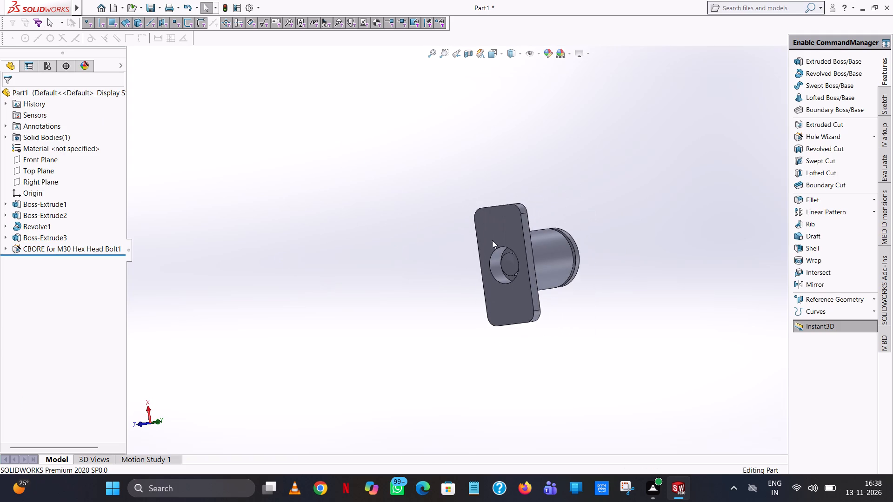
scroll(493, 240, "down", 9)
middle_click_drag(529, 275, 612, 289)
scroll(612, 291, "up", 1)
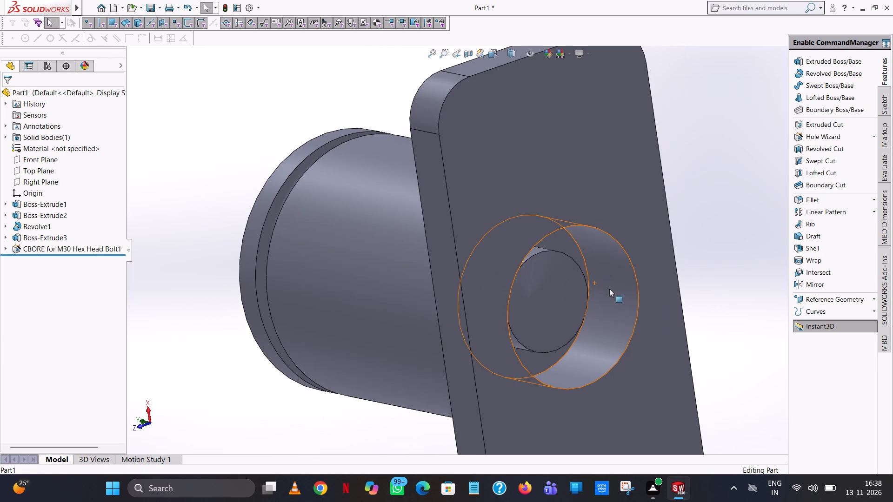
left_click(520, 54)
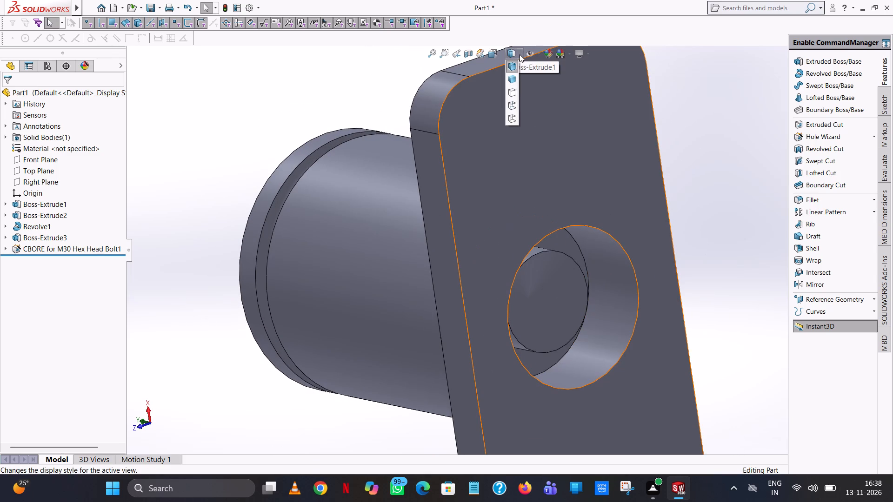
left_click(511, 116)
middle_click_drag(456, 235, 526, 233)
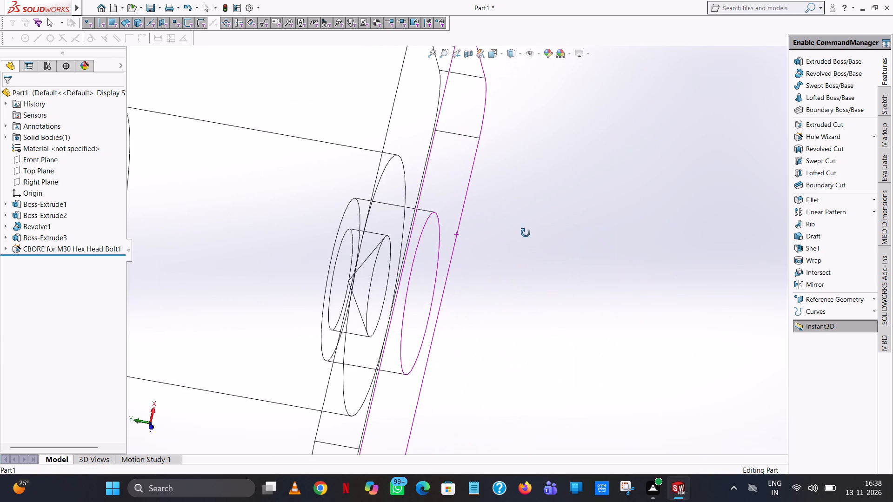
middle_click_drag(526, 233, 569, 12)
middle_click_drag(321, 265, 381, 191)
scroll(381, 206, "up", 1)
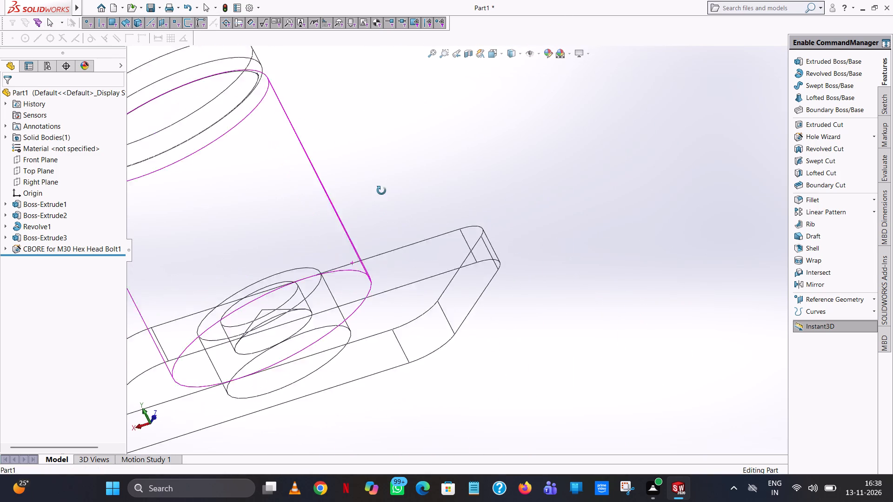
middle_click_drag(381, 191, 415, 152)
scroll(415, 152, "up", 1)
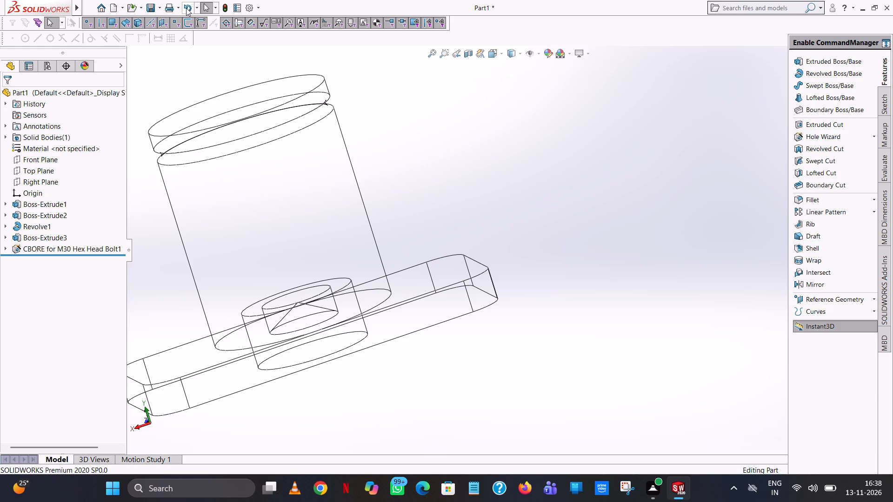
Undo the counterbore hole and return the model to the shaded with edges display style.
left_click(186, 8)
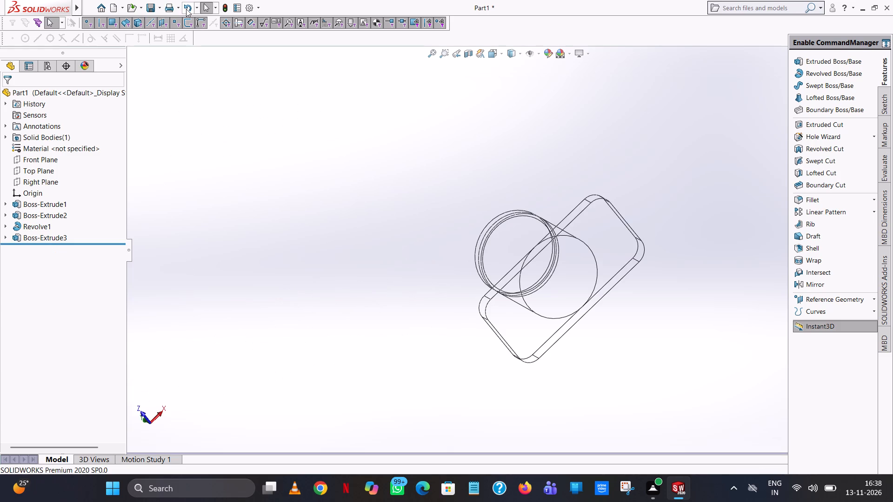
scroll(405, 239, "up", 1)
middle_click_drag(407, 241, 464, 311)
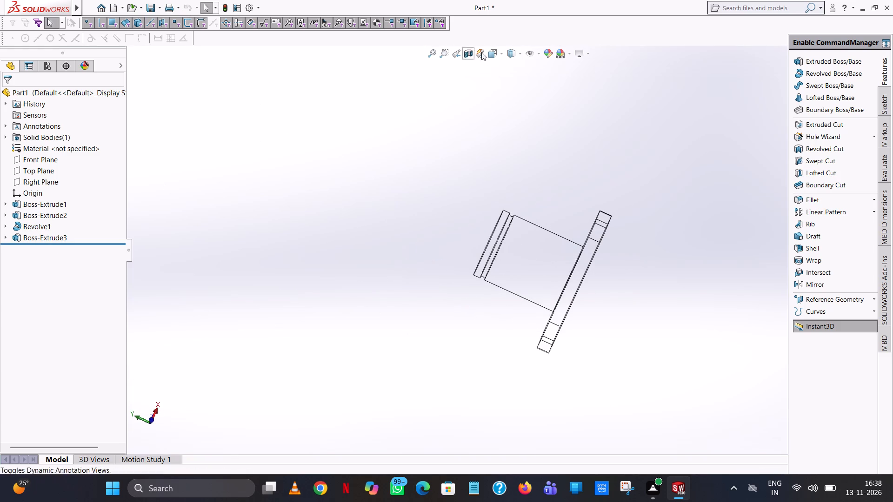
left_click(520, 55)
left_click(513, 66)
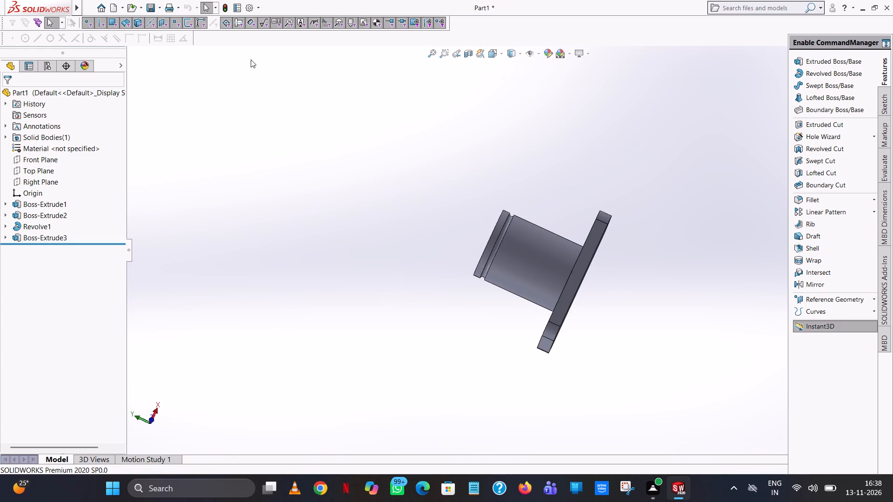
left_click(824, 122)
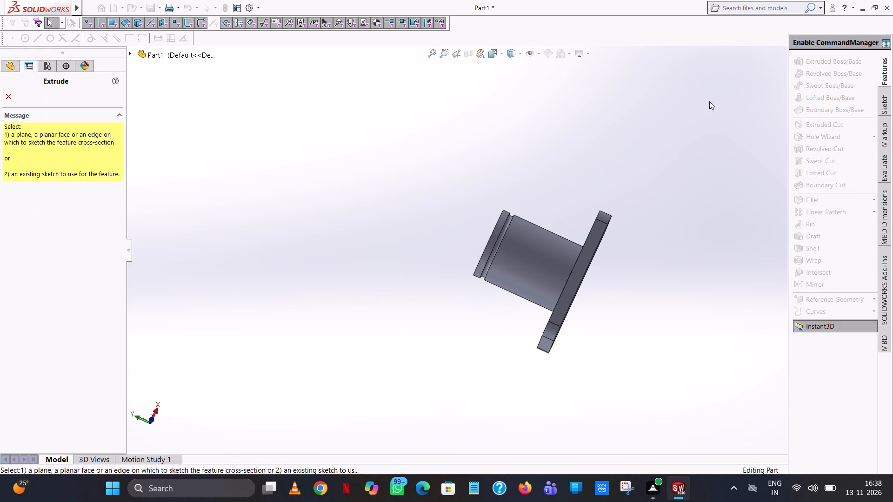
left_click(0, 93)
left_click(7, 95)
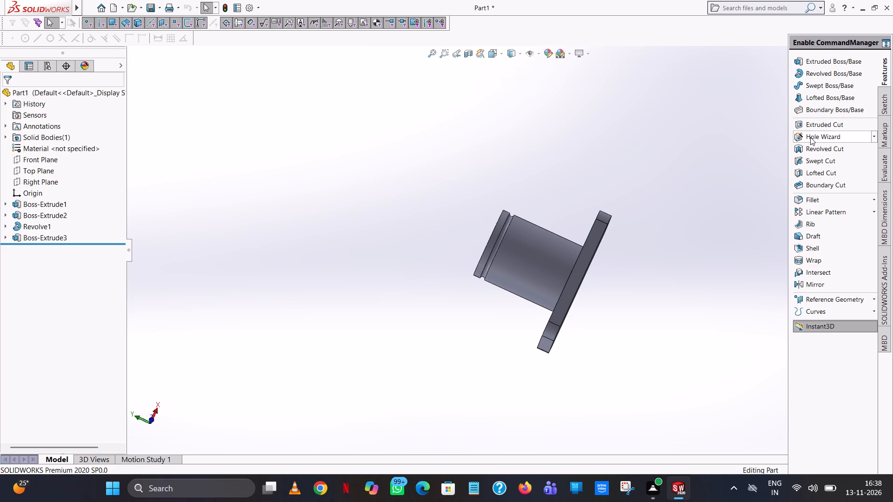
Set up a new M30 counterbore hole with the Hole Wizard, with a 16 mm (25-9) blind depth and head clearance switched off.
left_click(810, 137)
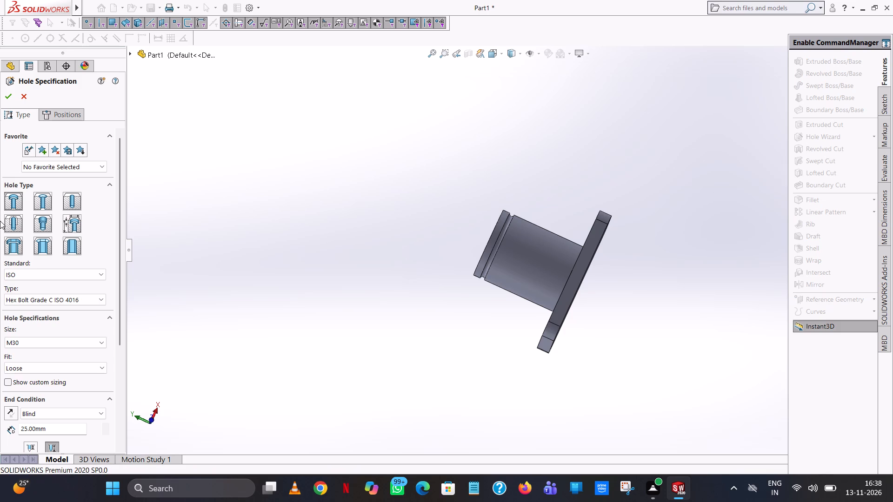
left_click(14, 198)
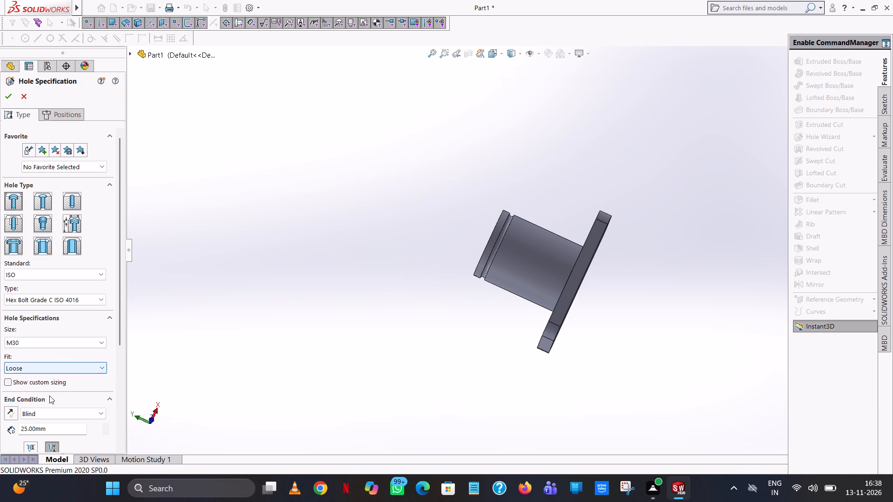
scroll(69, 384, "down", 8)
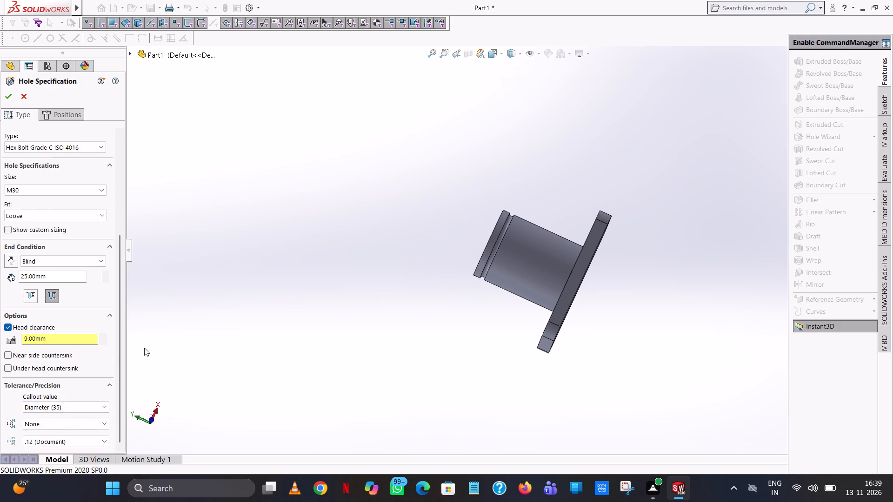
left_click_drag(118, 340, 129, 412)
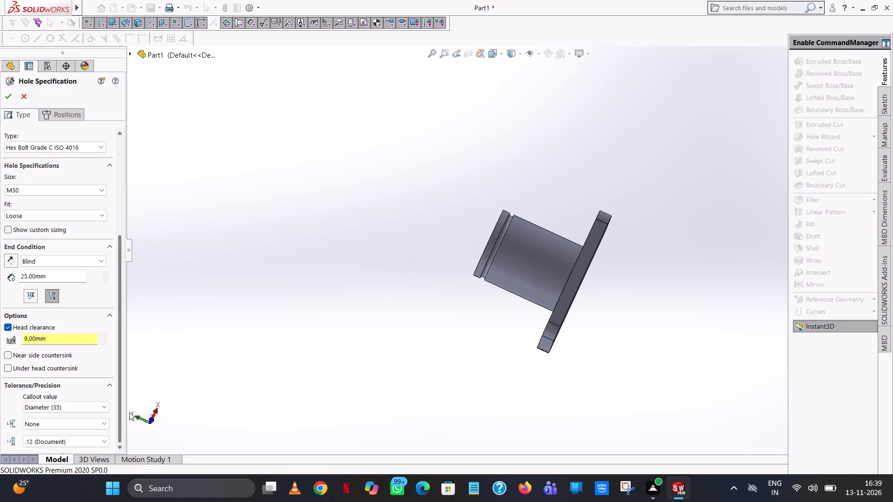
left_click_drag(129, 412, 129, 414)
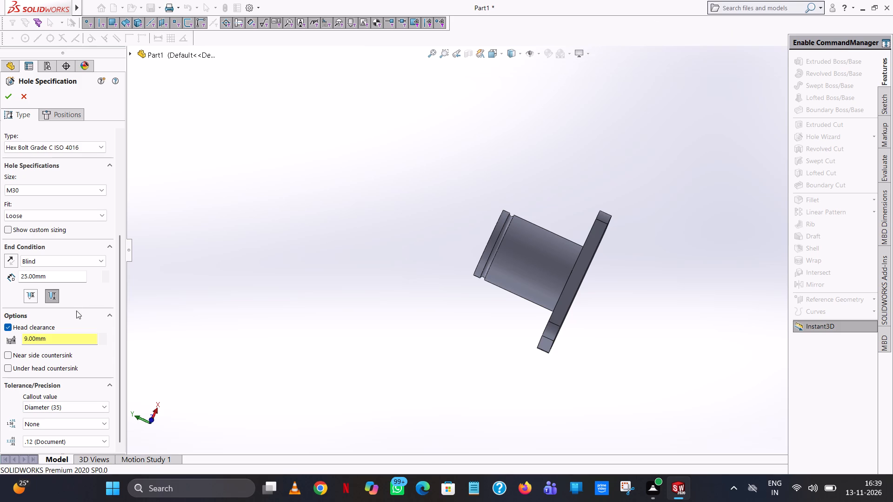
double_click(58, 277)
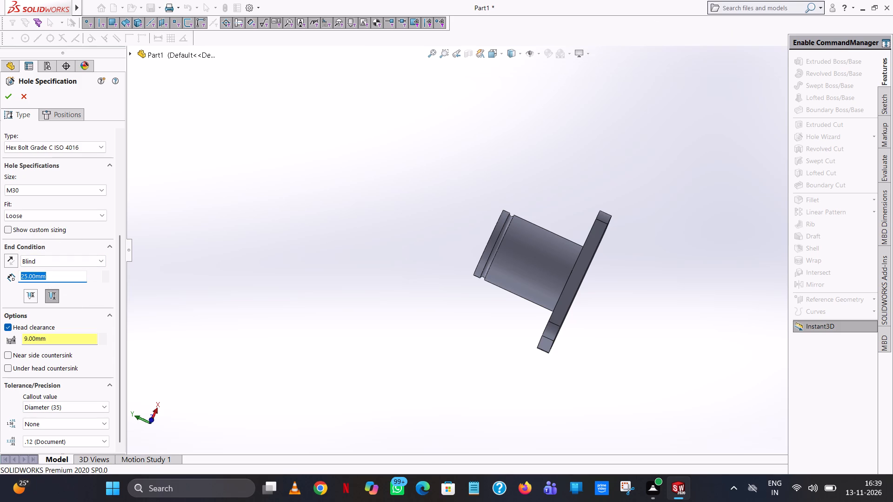
type("25-9")
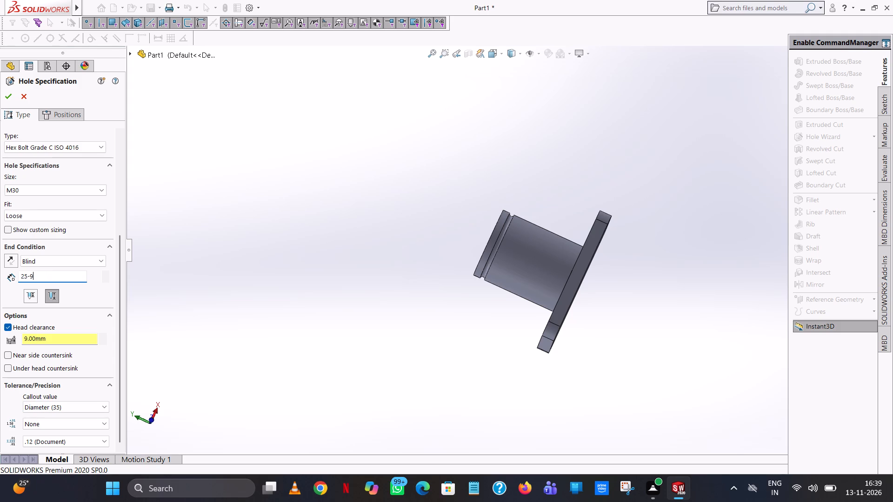
key("Return")
left_click(8, 329)
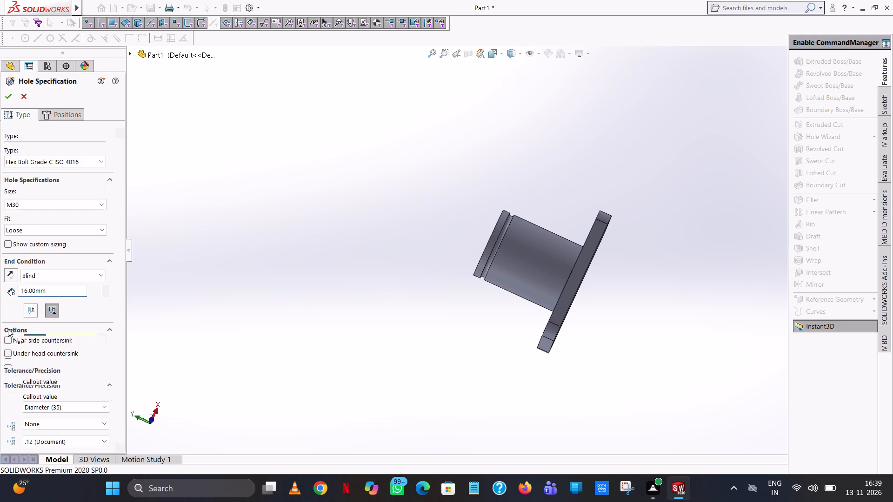
left_click(284, 195)
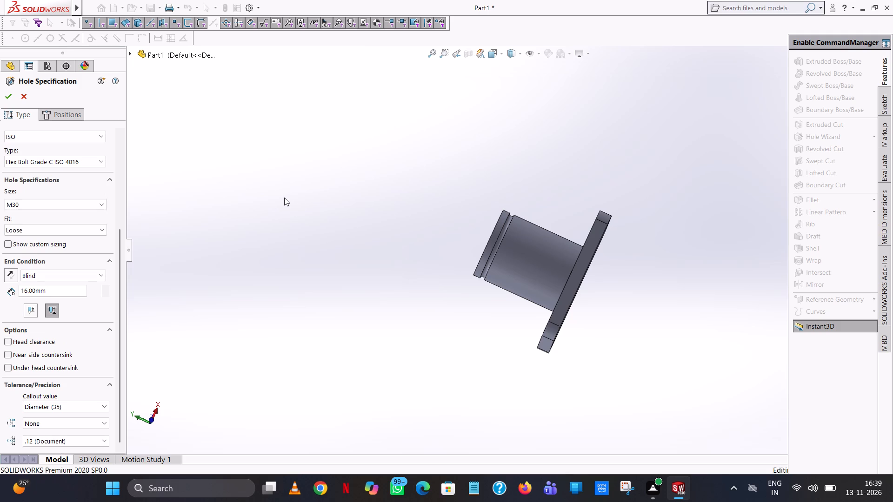
Position the counterbore hole at the centre of the base's bottom face and review its preview.
left_click(62, 112)
middle_click_drag(335, 205, 236, 182)
scroll(236, 182, "up", 1)
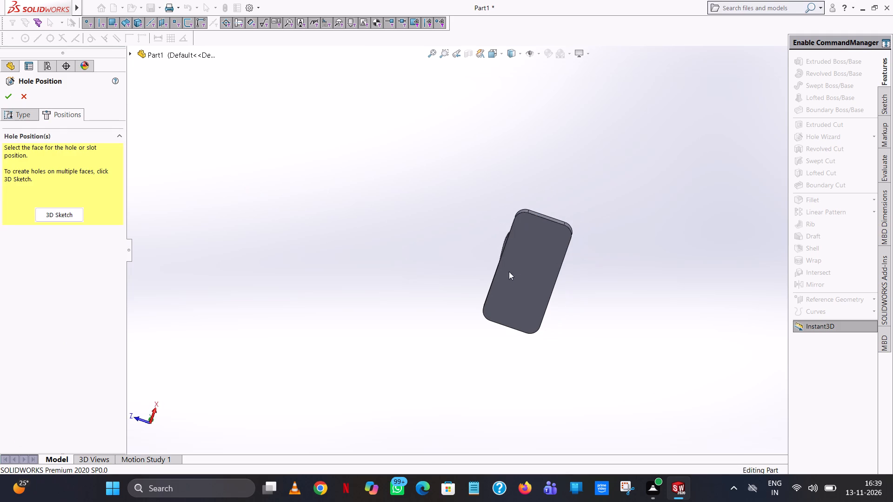
left_click(526, 265)
scroll(528, 281, "down", 7)
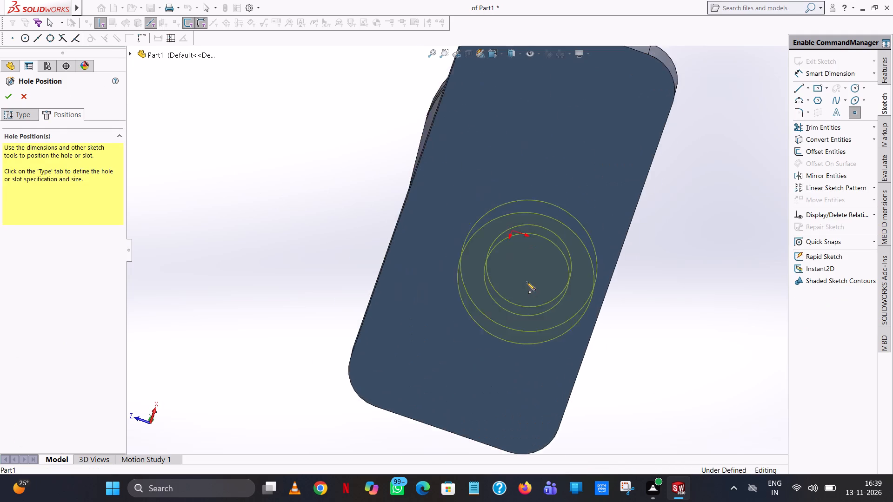
scroll(526, 282, "down", 2)
left_click(503, 204)
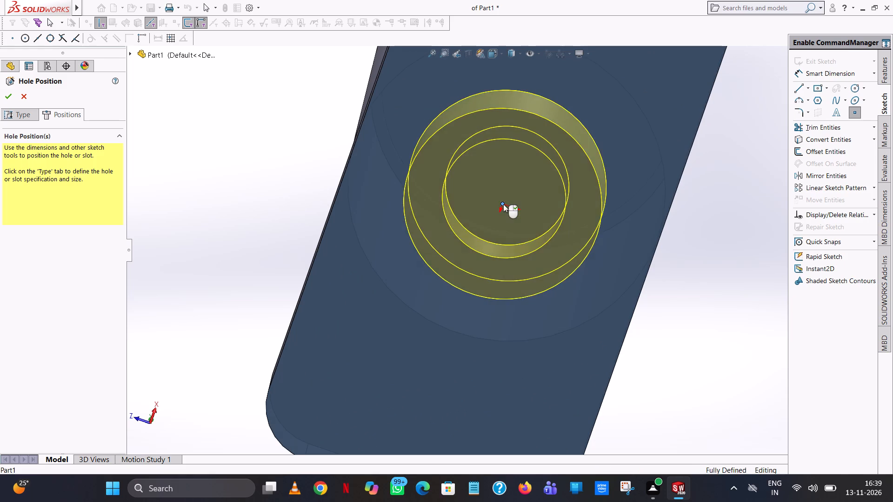
key("Escape")
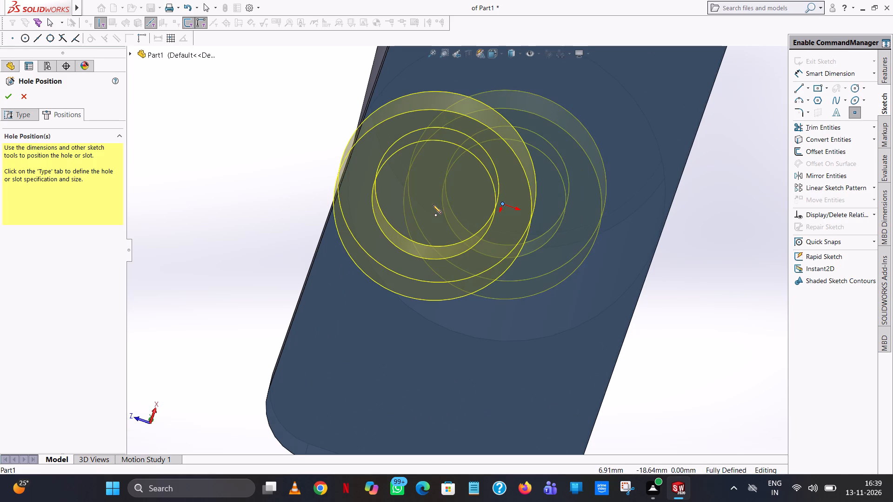
middle_click_drag(296, 150, 378, 260)
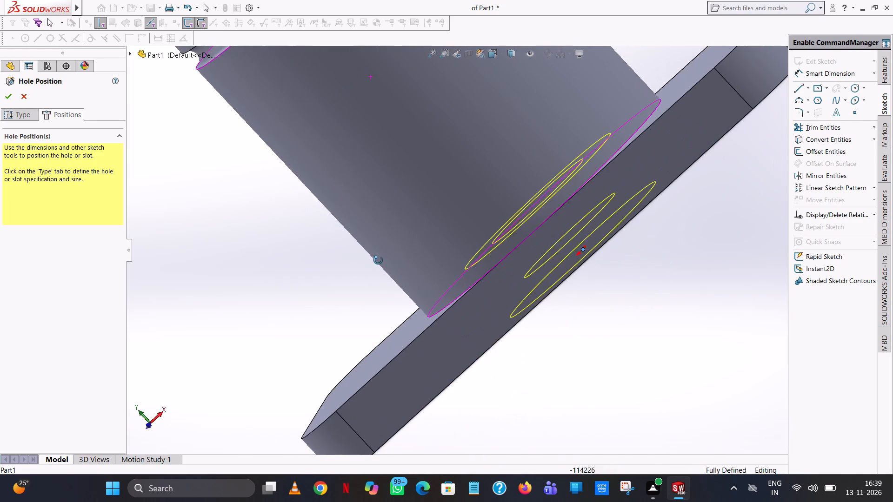
middle_click_drag(378, 260, 454, 296)
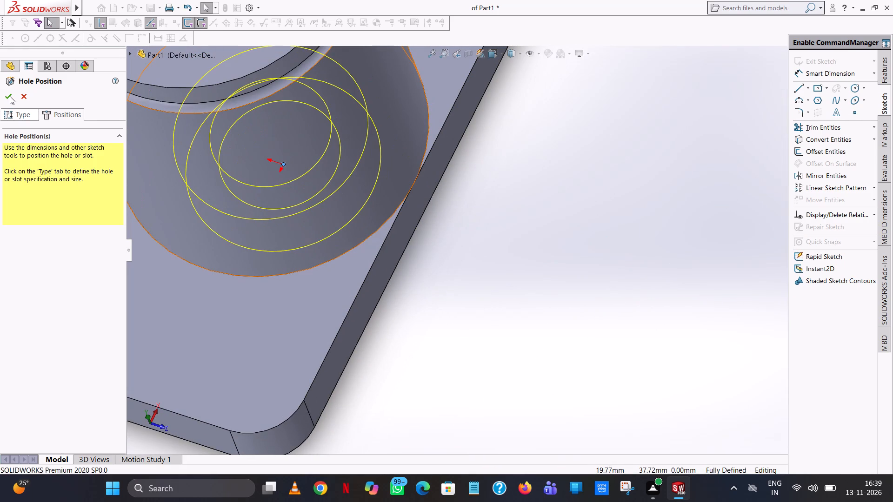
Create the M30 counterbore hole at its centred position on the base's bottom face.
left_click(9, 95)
Examine the new counterbore hole from several angles beneath the base, including the circular face at its inner end.
scroll(521, 250, "down", 1)
middle_click_drag(520, 252, 494, 255)
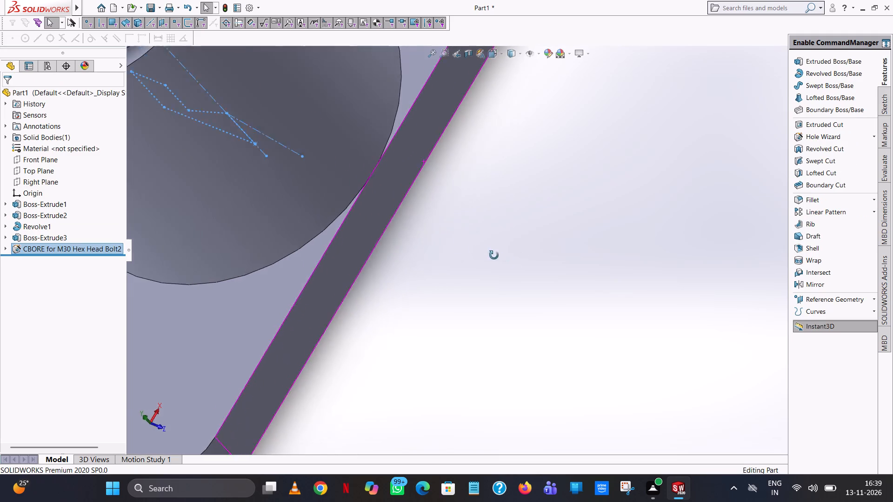
middle_click_drag(494, 255, 391, 129)
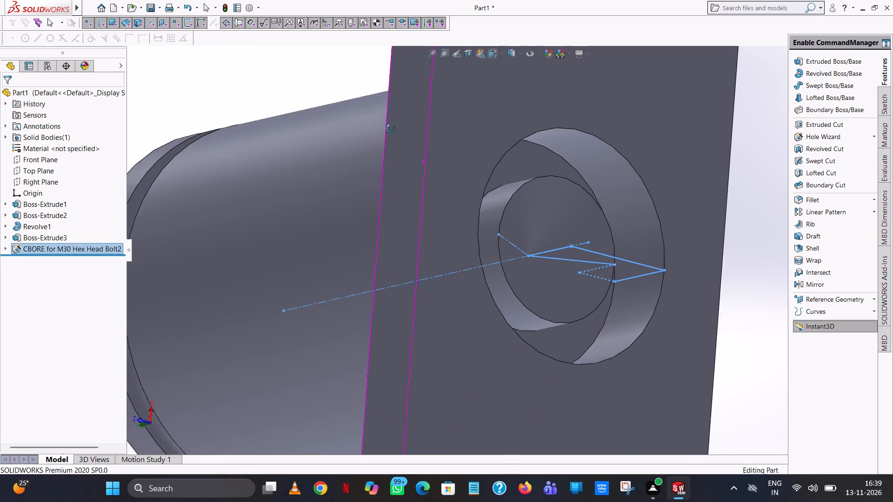
middle_click_drag(391, 129, 380, 130)
scroll(380, 130, "up", 1)
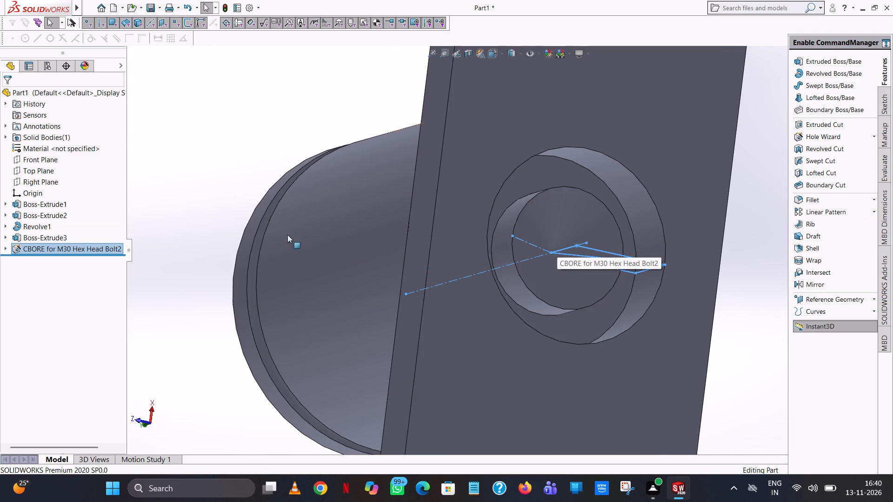
left_click(165, 193)
middle_click_drag(518, 231, 532, 257)
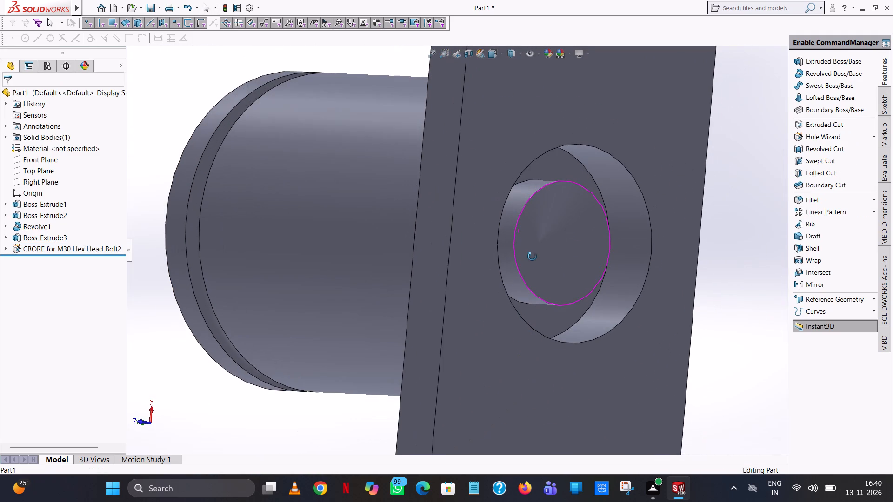
middle_click_drag(532, 257, 561, 233)
middle_click_drag(552, 239, 519, 254)
left_click(509, 244)
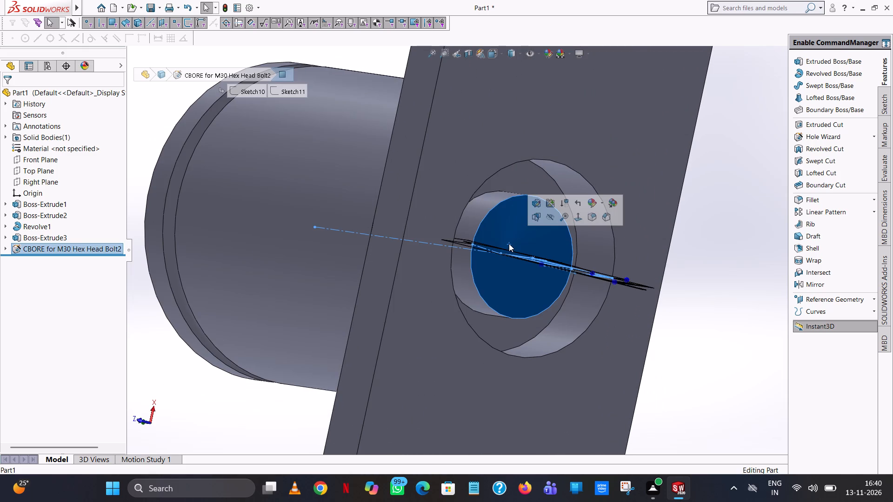
left_click(728, 225)
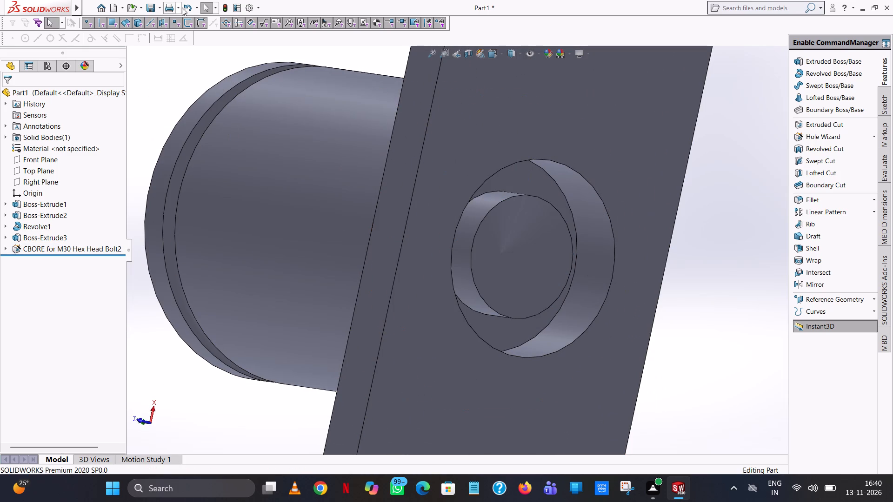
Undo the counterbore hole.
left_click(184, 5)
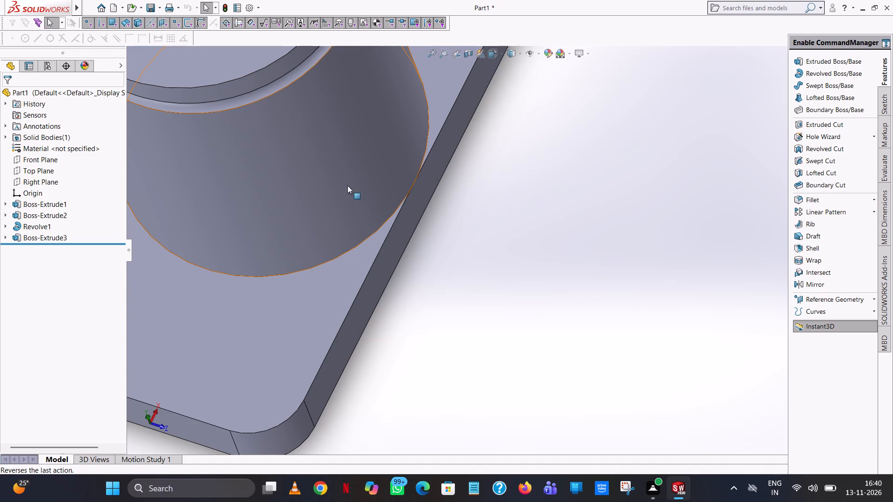
Start a new Hole Wizard feature for the underside of the base.
middle_click_drag(347, 185, 492, 0)
scroll(347, 163, "down", 1)
scroll(492, 0, "up", 2)
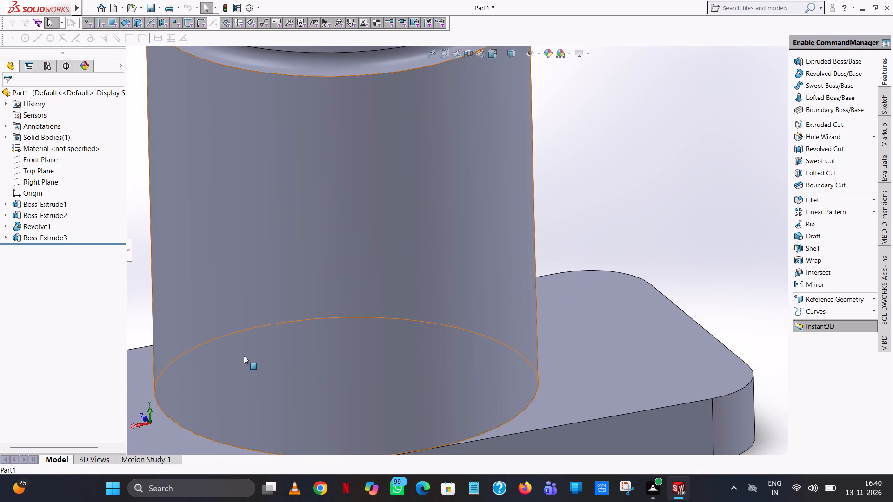
scroll(336, 307, "up", 5)
middle_click_drag(343, 304, 377, 173)
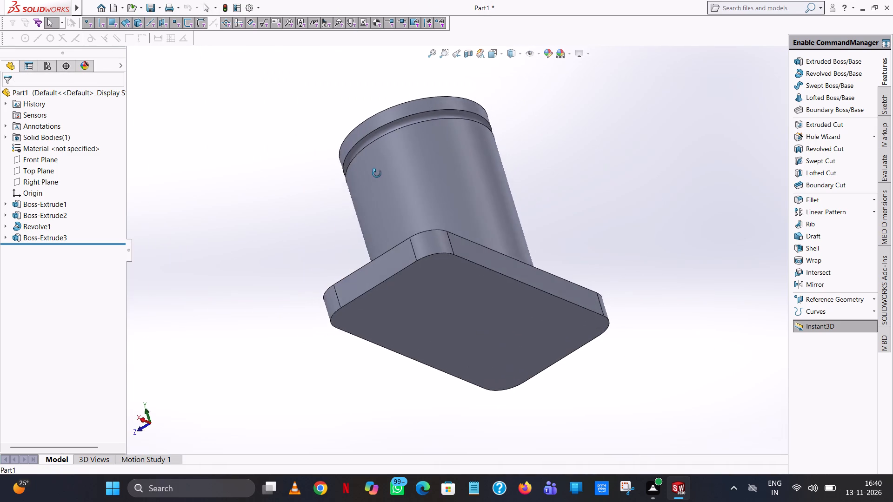
middle_click_drag(377, 173, 394, 169)
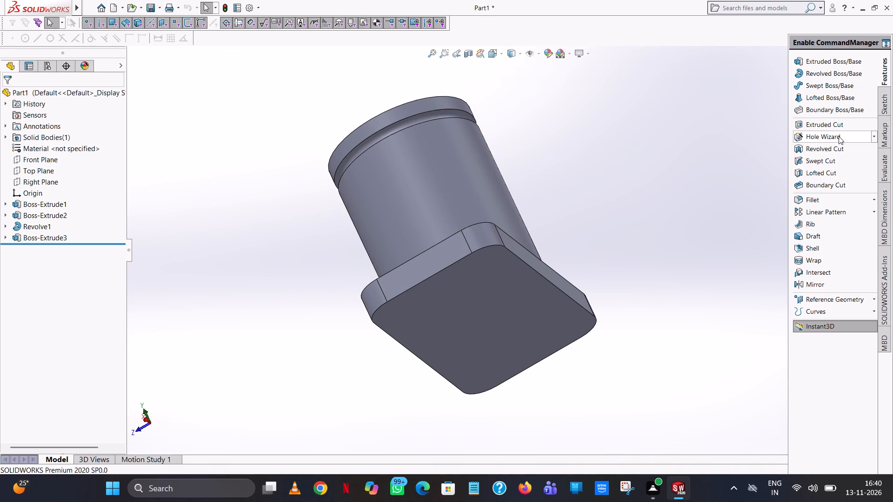
left_click(839, 136)
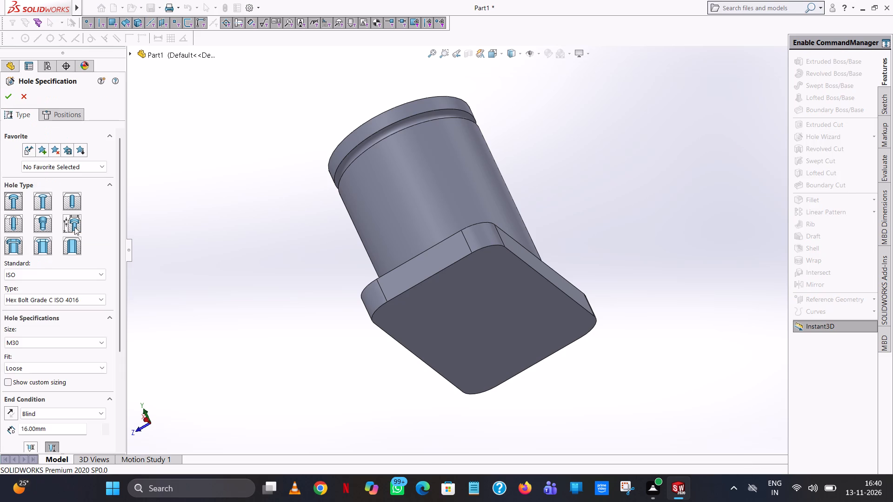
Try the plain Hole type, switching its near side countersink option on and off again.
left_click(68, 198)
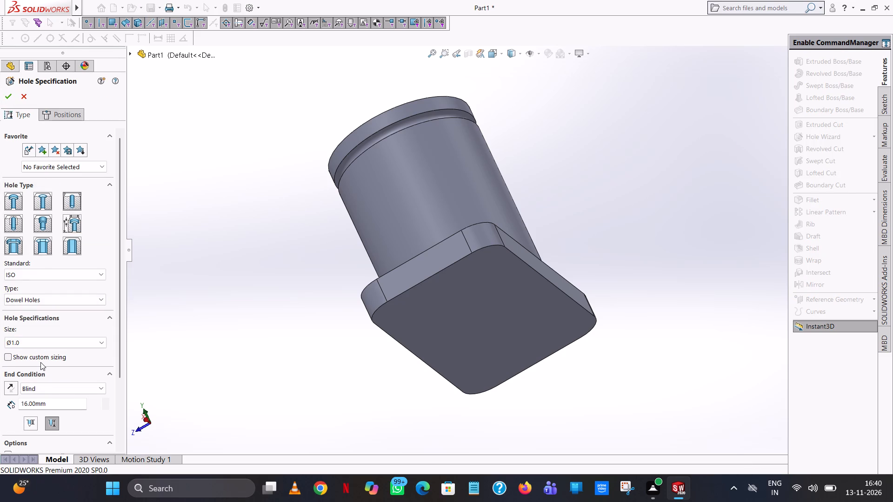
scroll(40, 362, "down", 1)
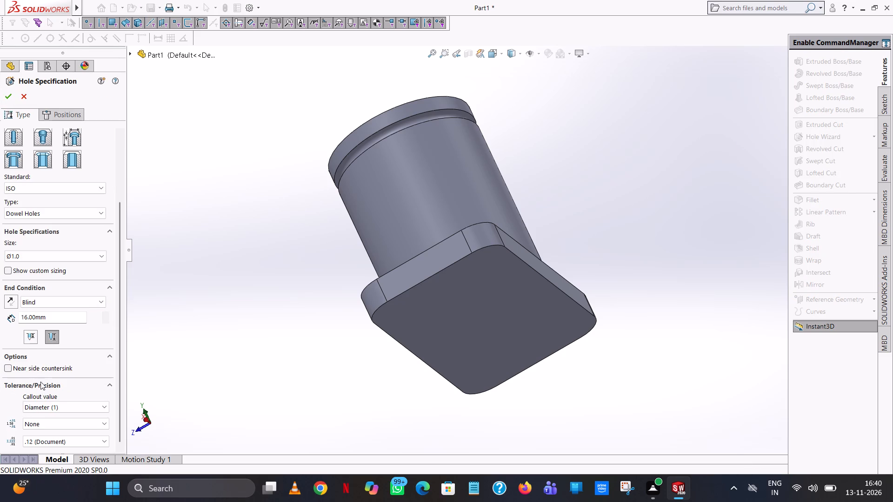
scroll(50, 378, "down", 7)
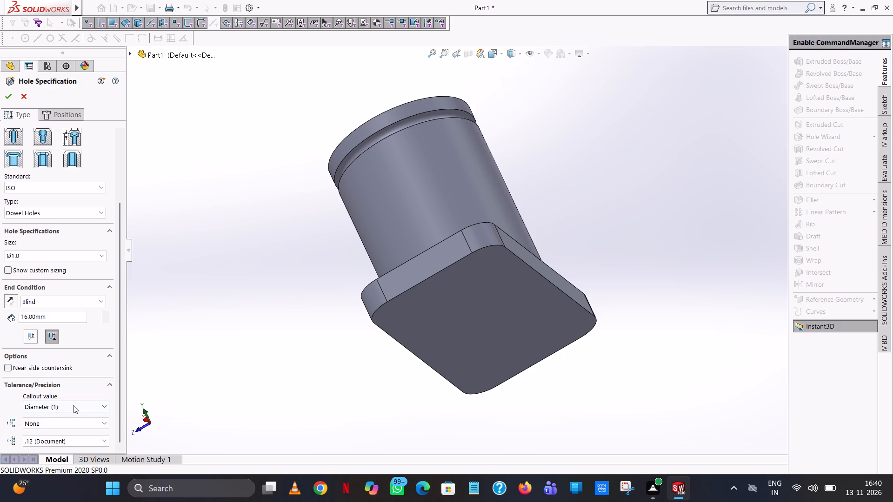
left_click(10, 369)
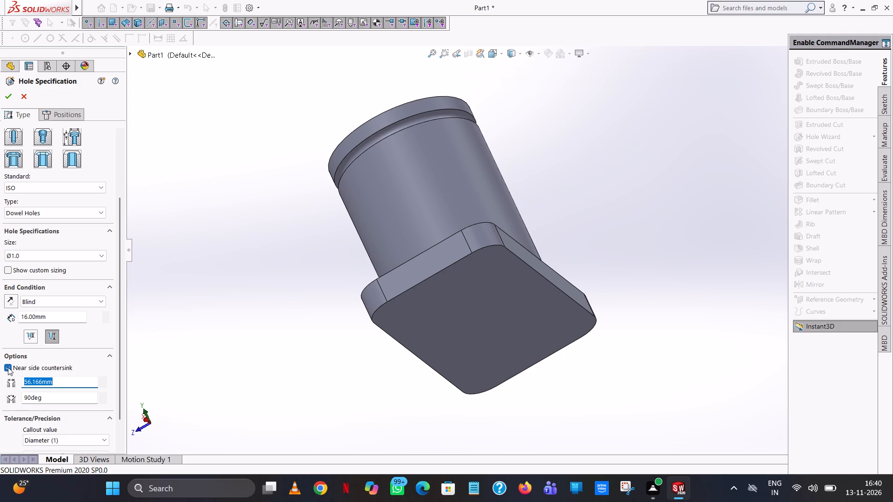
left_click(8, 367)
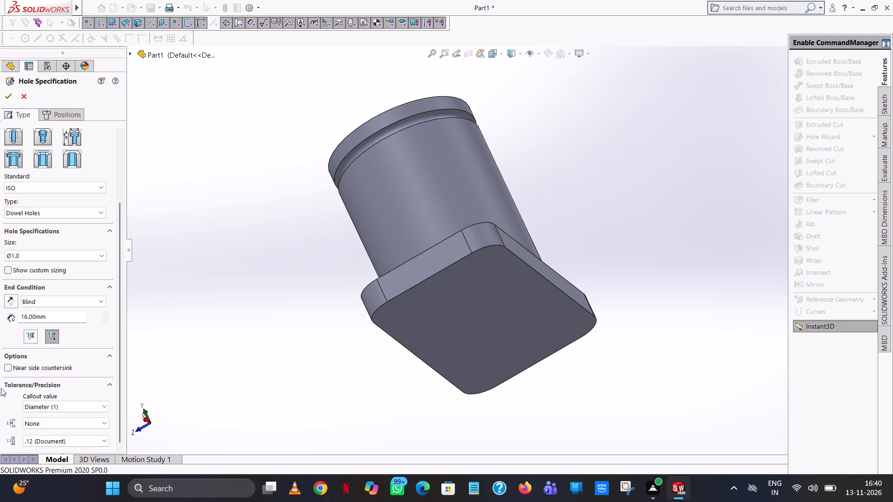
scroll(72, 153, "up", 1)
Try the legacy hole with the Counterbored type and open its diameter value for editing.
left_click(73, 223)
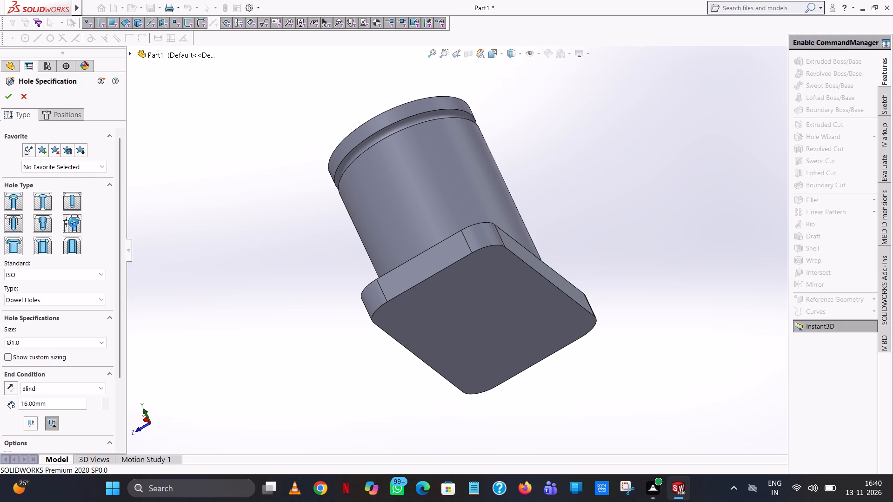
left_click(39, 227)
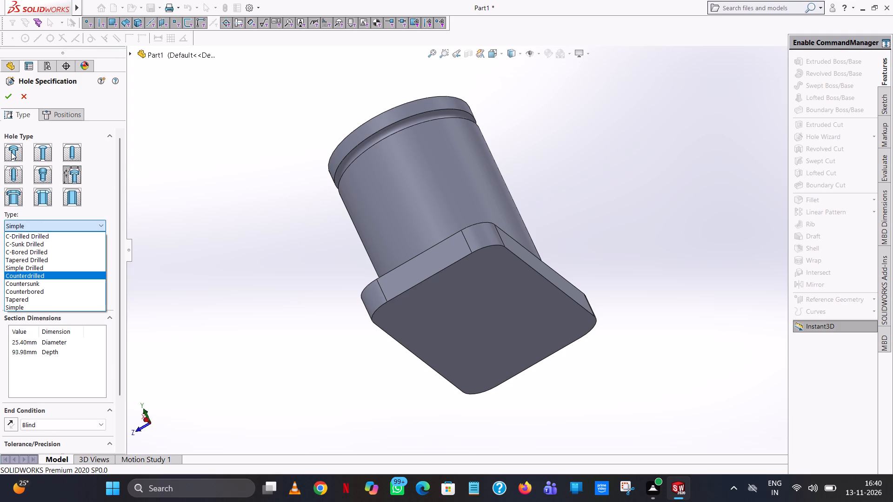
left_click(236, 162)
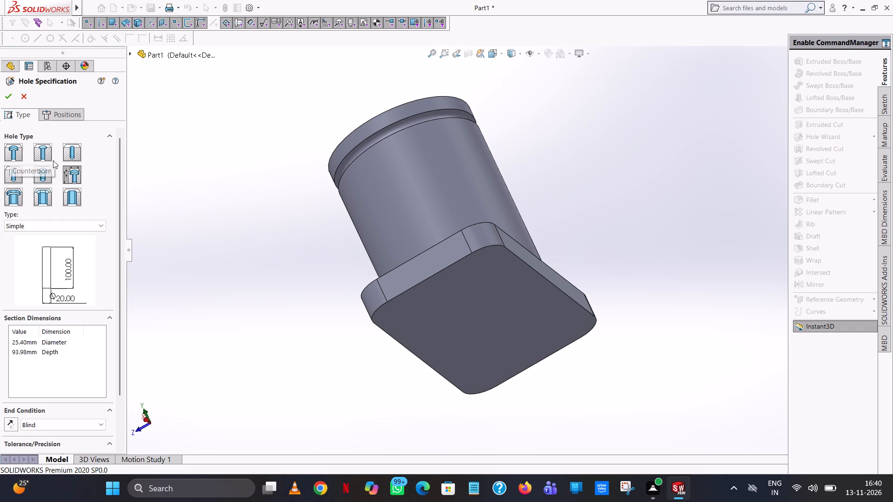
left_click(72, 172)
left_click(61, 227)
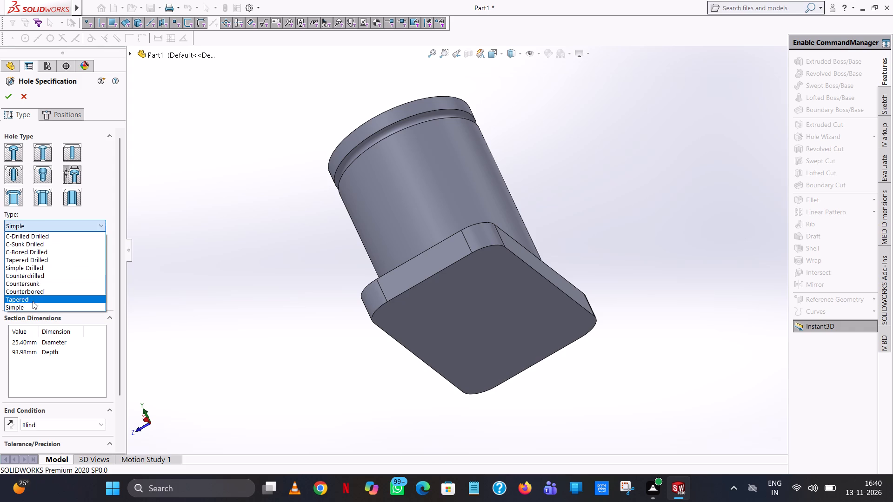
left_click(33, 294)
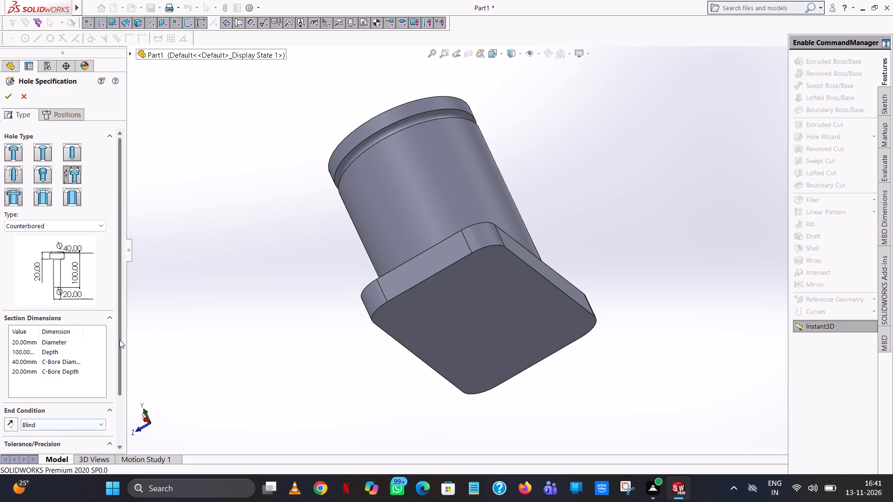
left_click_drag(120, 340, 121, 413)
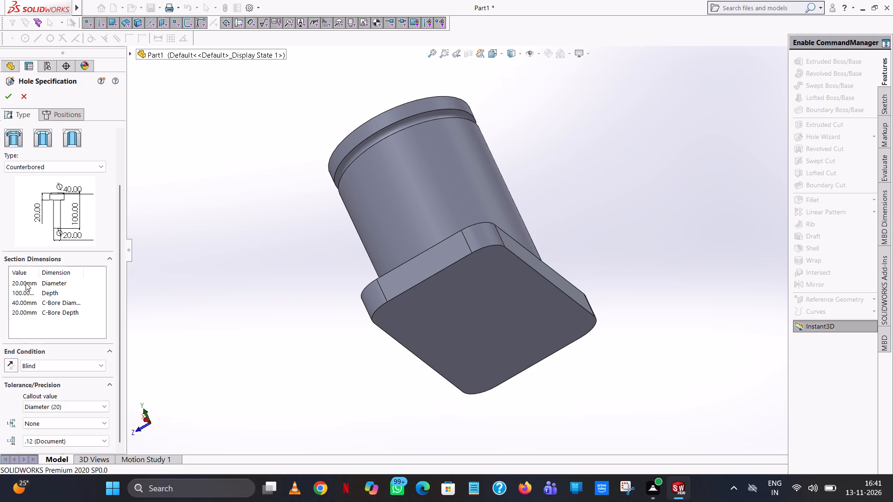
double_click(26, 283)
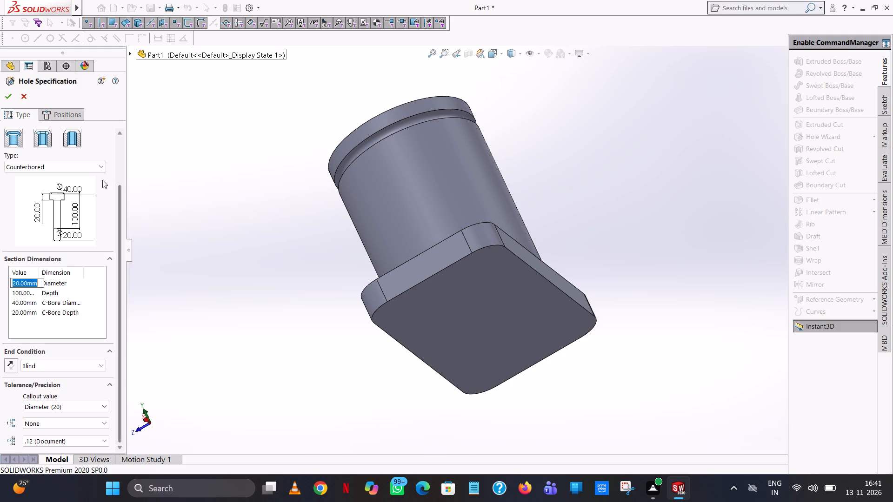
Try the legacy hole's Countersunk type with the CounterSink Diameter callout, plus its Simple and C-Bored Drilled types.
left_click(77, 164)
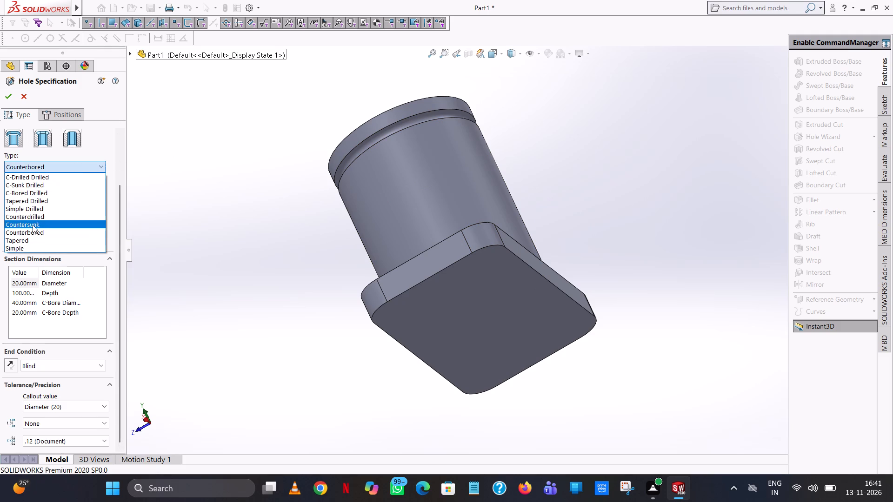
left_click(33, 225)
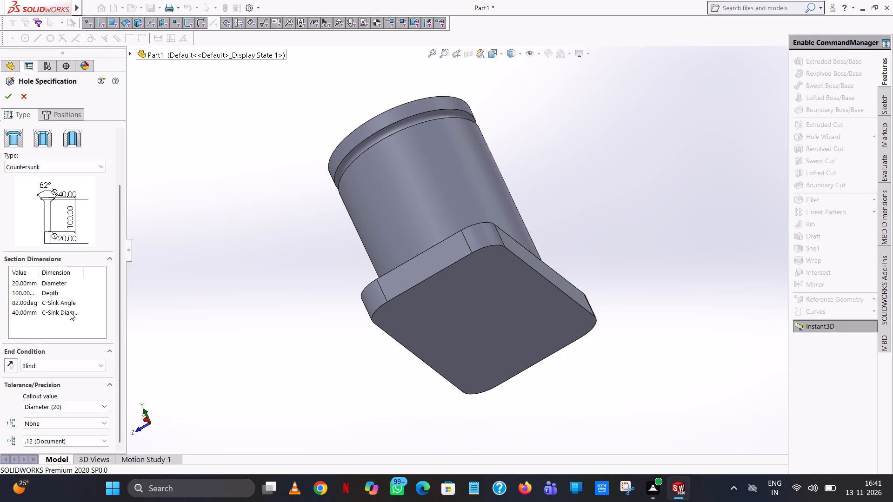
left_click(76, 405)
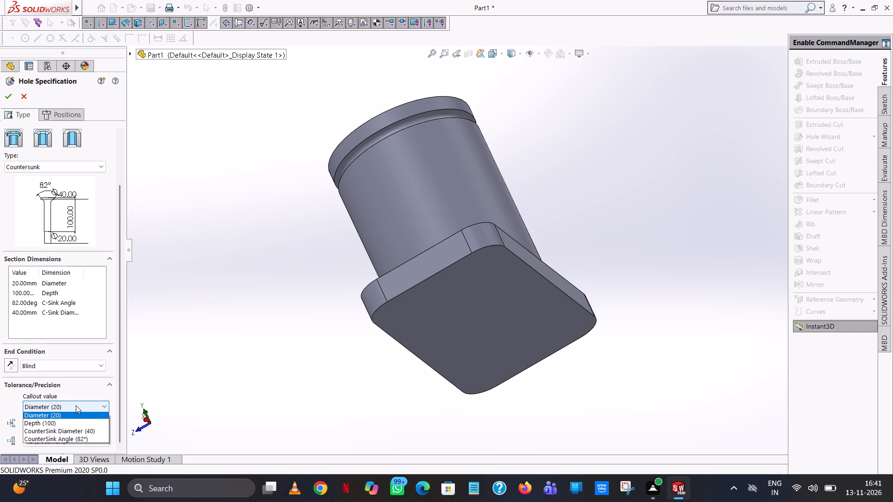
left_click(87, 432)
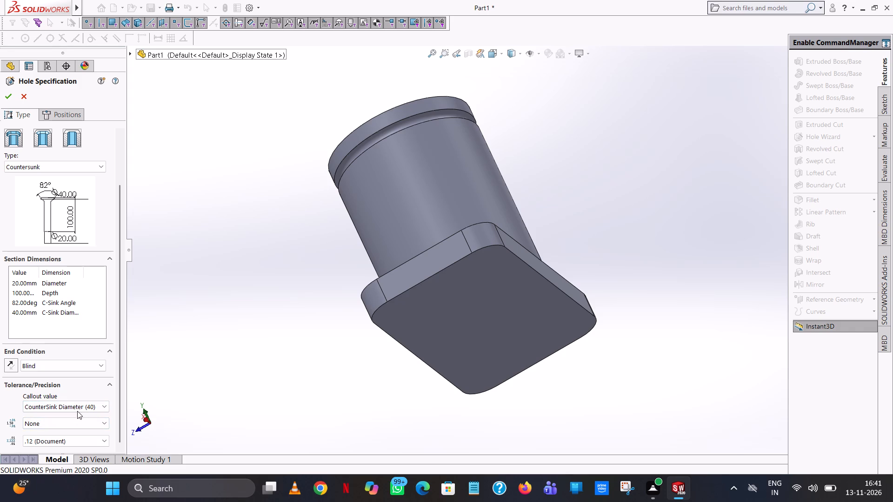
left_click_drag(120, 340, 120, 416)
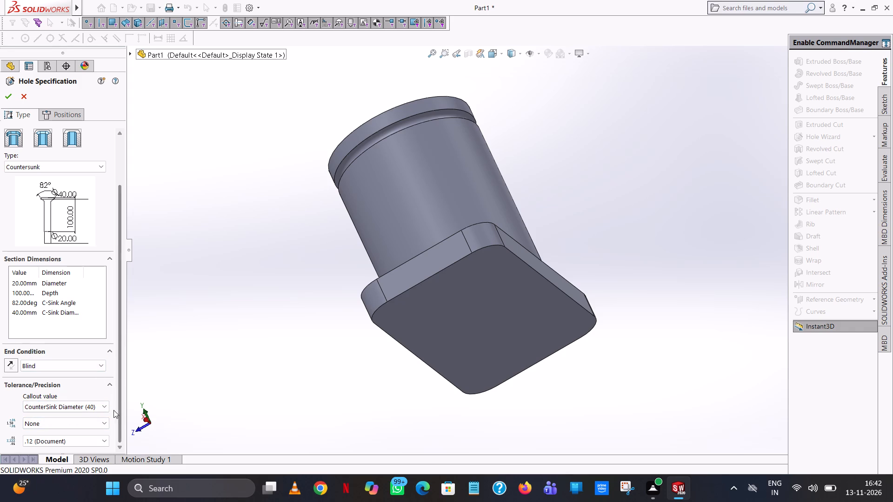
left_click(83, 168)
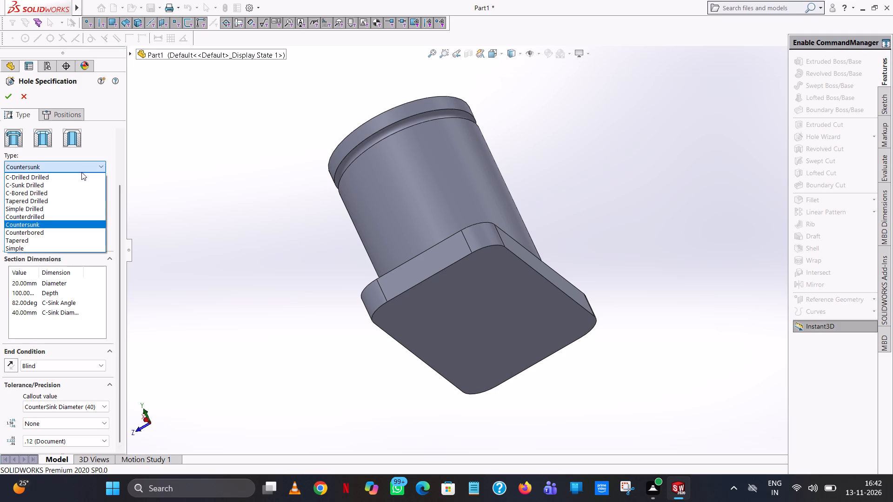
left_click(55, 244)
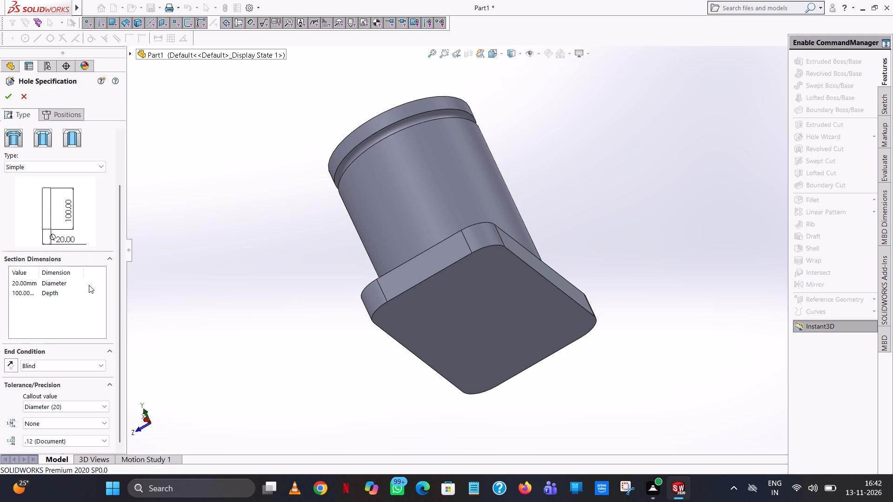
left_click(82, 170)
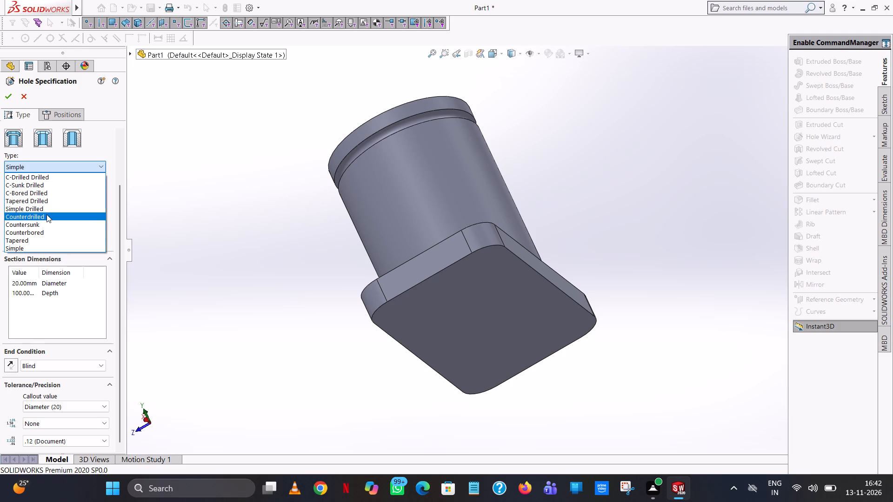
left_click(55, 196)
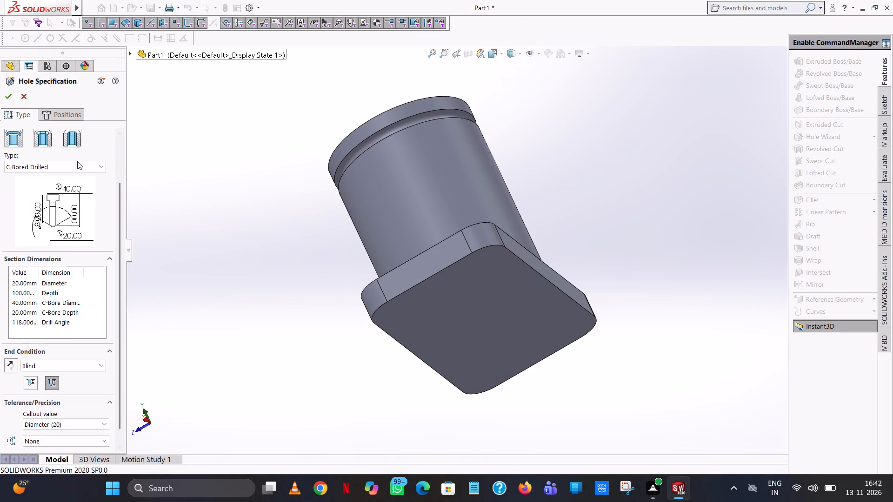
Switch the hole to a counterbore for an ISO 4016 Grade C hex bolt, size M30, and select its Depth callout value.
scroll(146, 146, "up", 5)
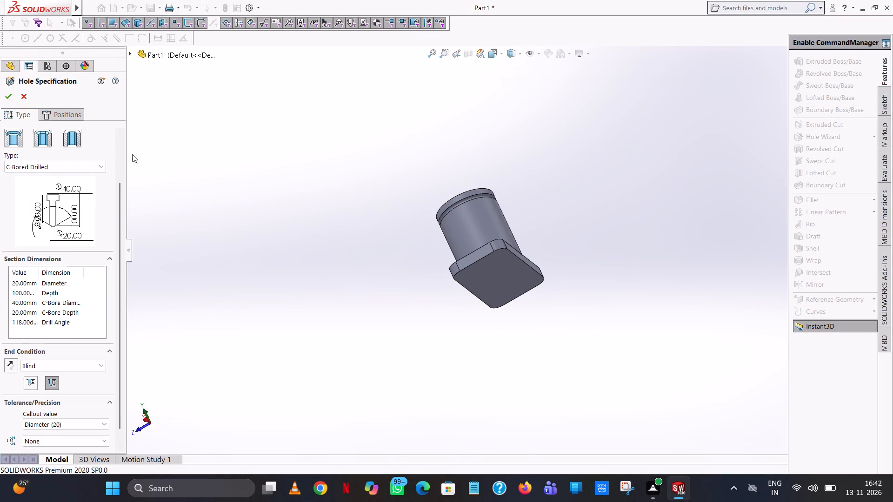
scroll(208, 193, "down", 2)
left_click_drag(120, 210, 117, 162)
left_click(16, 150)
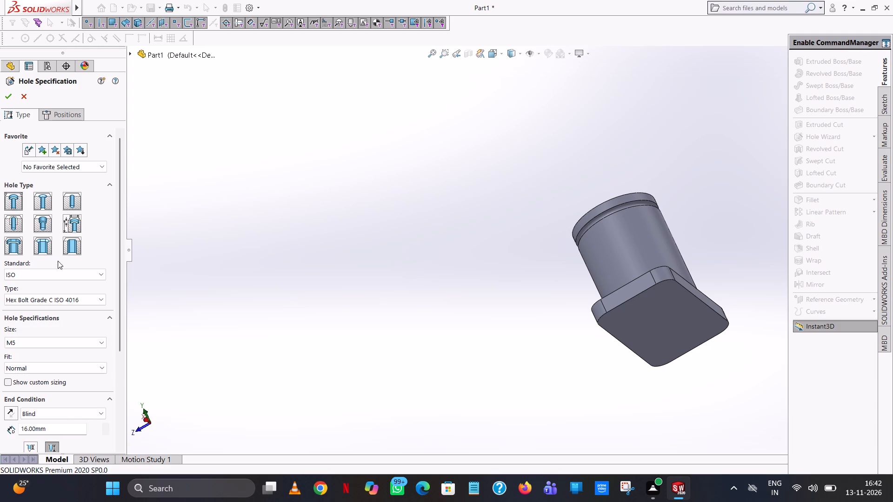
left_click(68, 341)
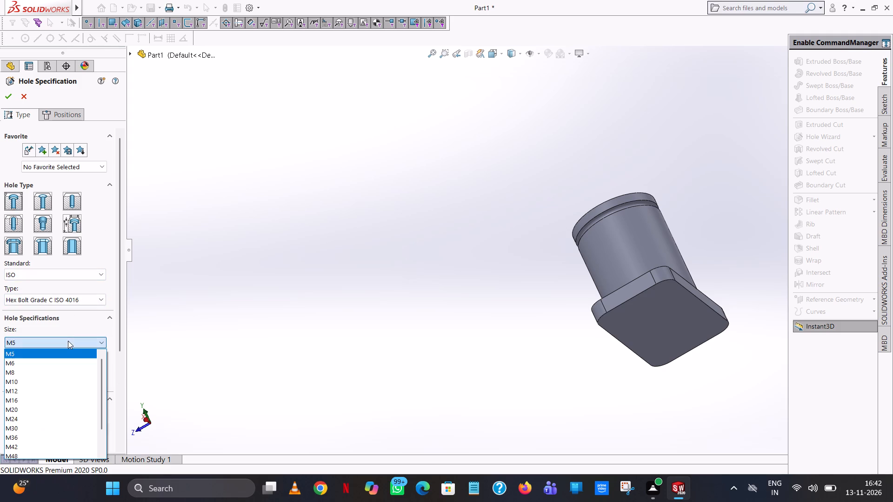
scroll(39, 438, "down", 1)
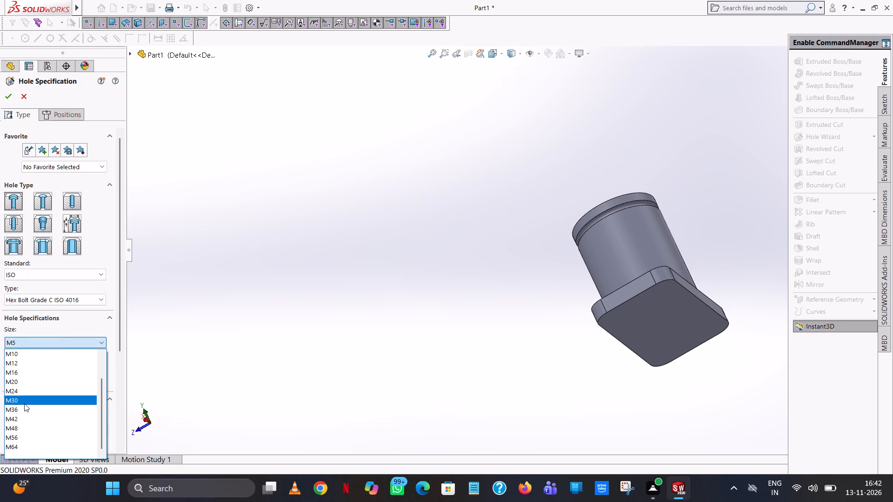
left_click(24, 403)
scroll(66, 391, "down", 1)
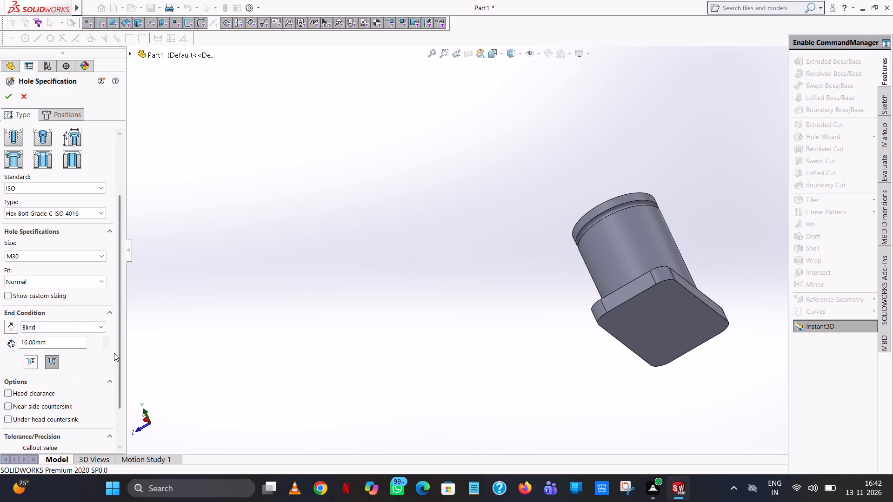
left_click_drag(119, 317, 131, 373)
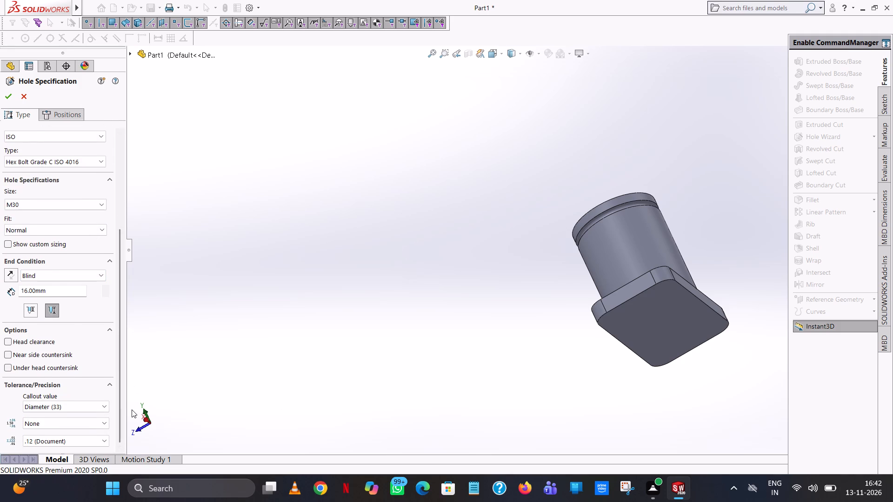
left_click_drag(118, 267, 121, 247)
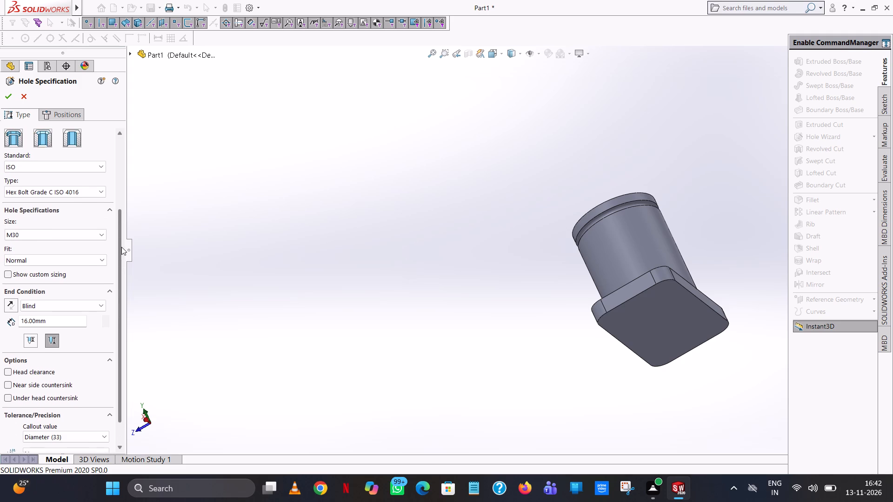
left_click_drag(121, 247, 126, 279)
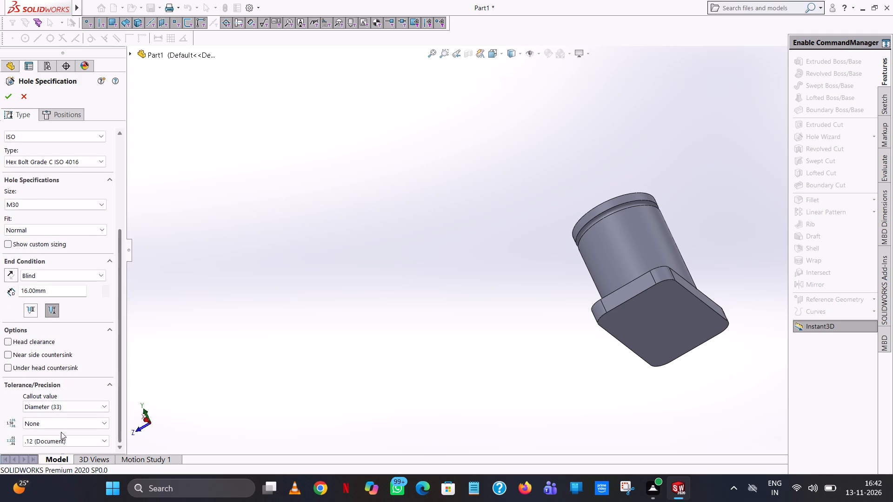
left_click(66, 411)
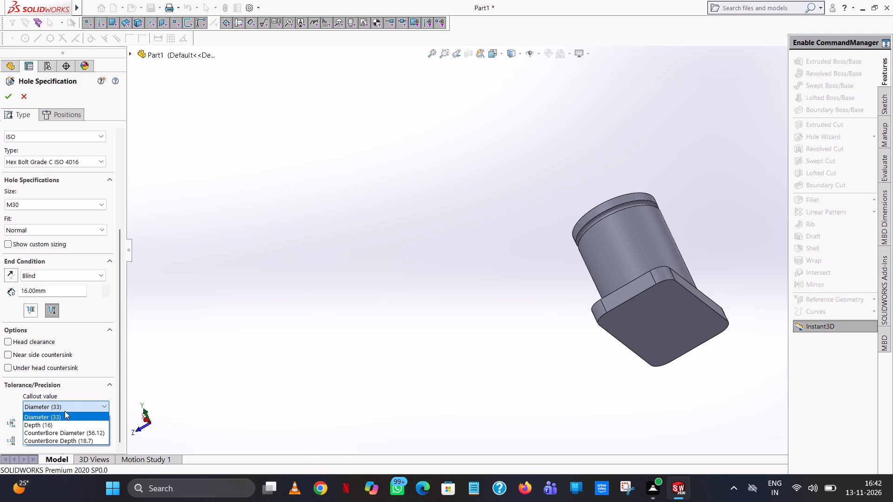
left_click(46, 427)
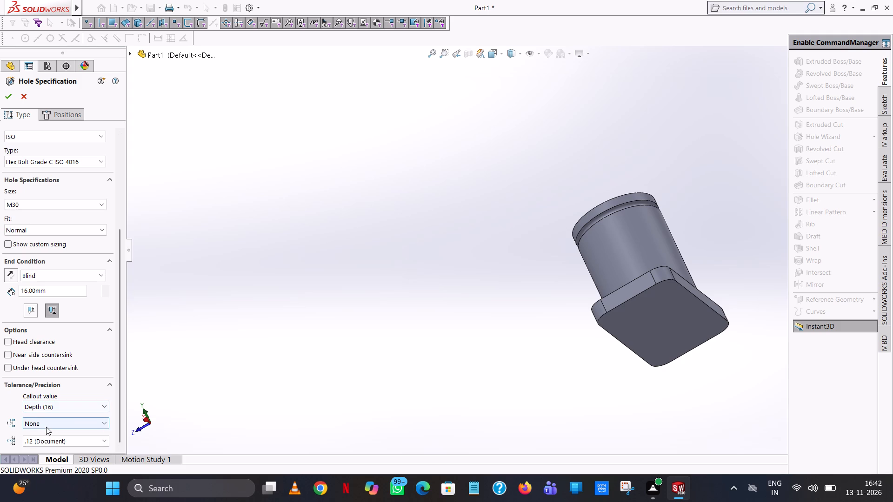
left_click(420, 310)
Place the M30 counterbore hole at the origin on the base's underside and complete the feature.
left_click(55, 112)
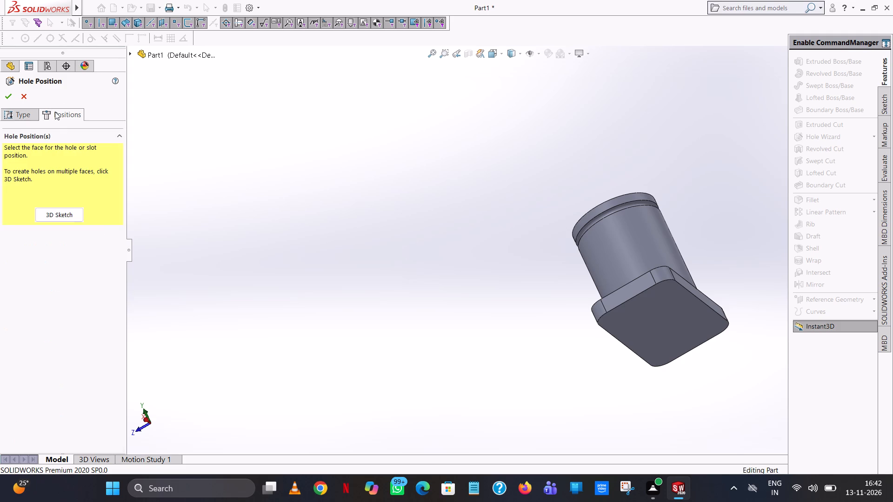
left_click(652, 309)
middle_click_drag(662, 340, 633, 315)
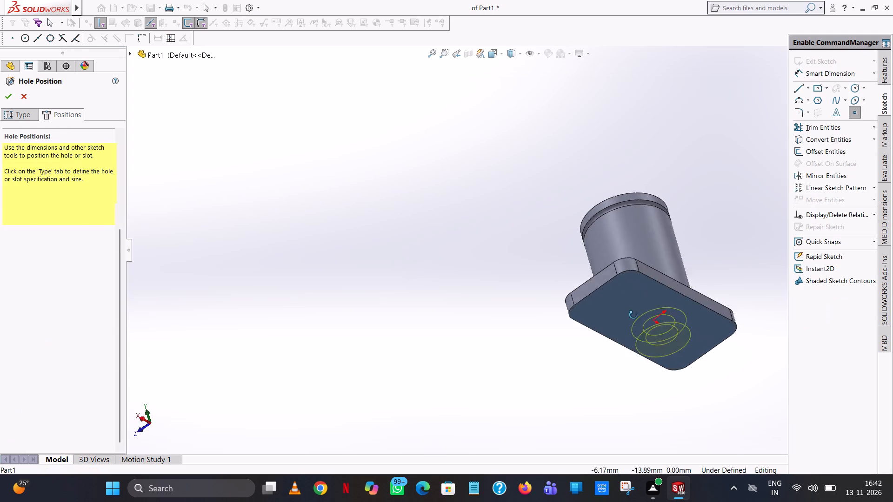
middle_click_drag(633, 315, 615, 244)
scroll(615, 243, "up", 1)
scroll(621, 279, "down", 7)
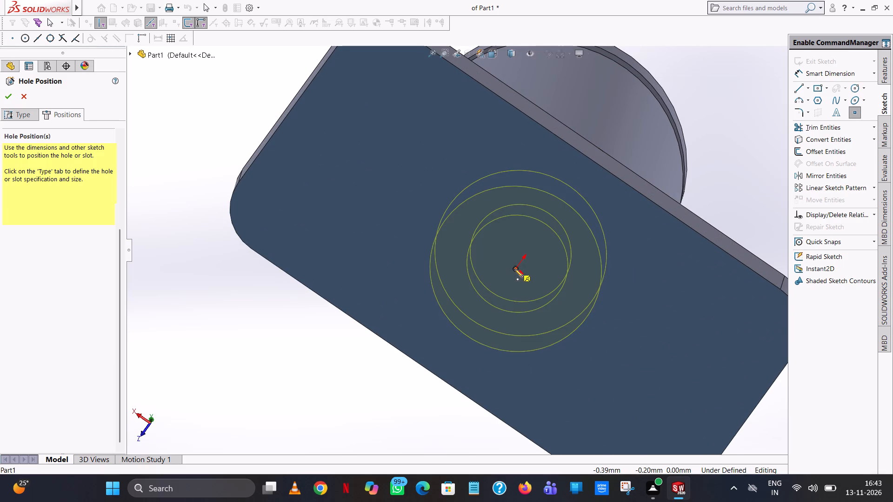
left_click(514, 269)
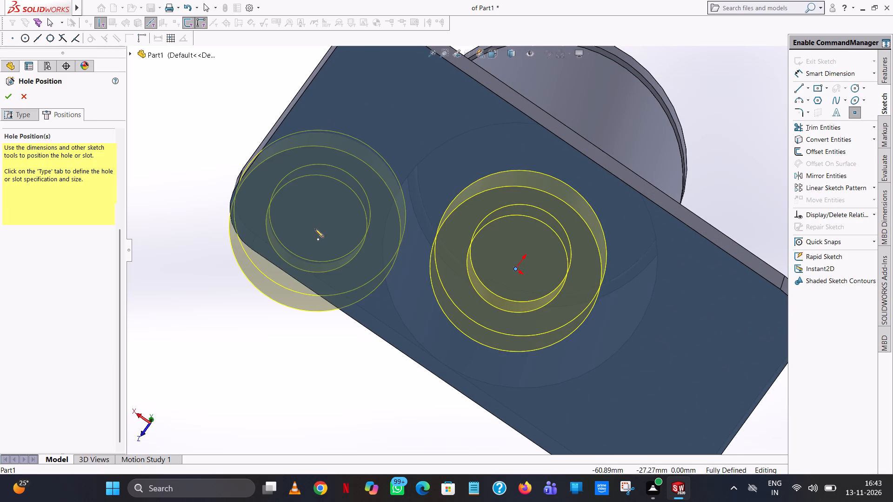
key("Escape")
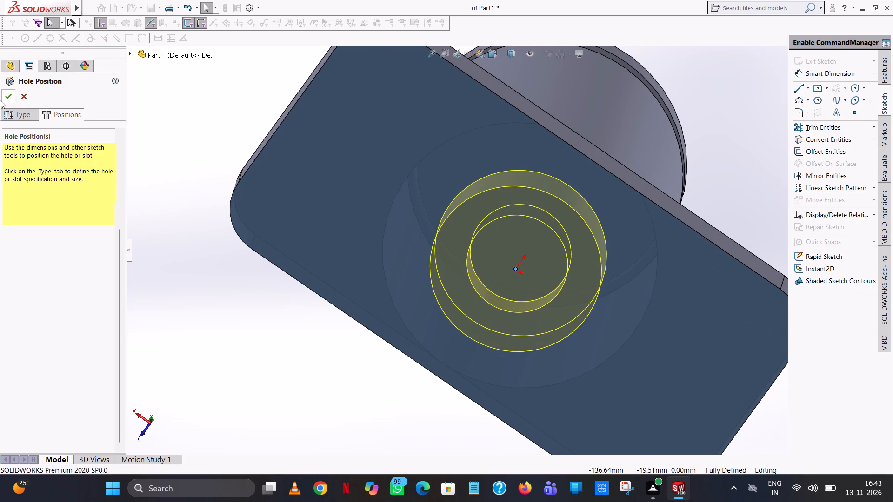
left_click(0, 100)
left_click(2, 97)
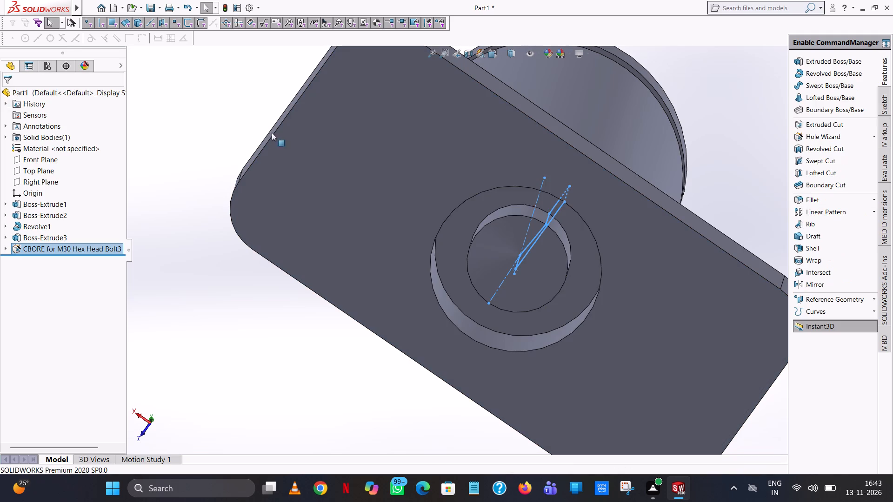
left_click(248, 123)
Inspect the counterbore, bore and drill point inside the base from several angles, using the Hidden Lines Visible display style.
middle_click_drag(536, 232, 510, 197)
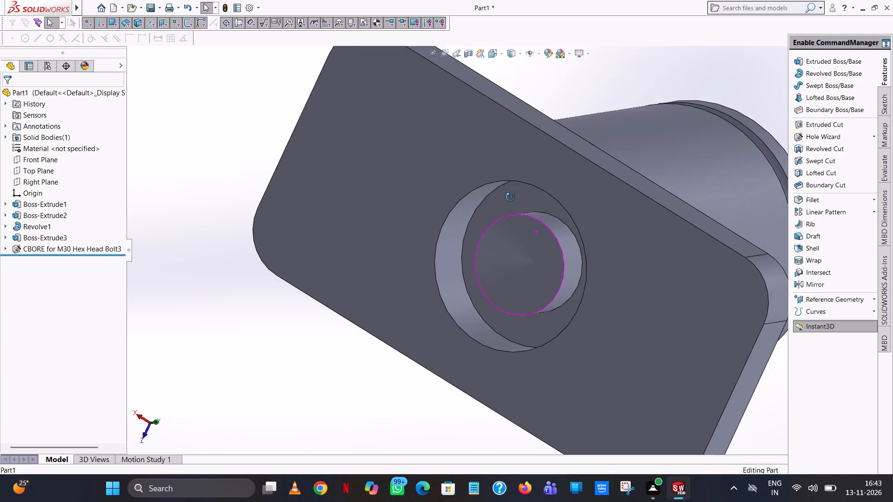
middle_click_drag(510, 197, 553, 208)
scroll(545, 220, "down", 4)
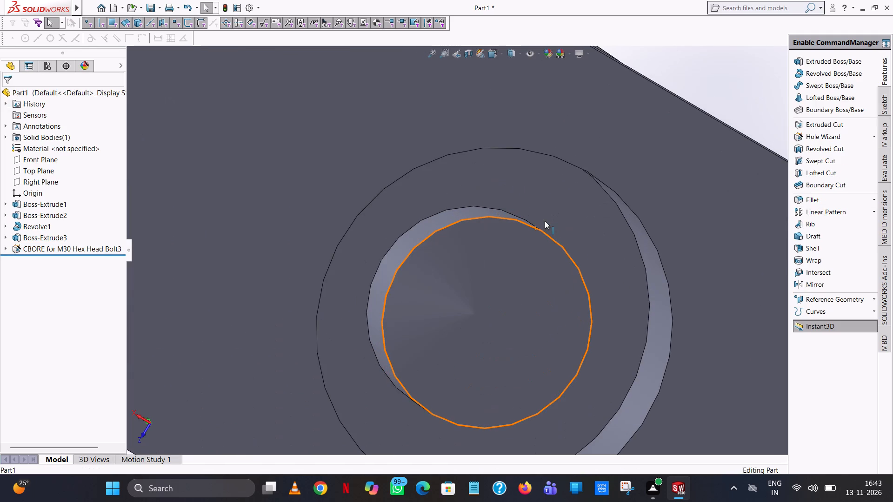
scroll(545, 221, "up", 4)
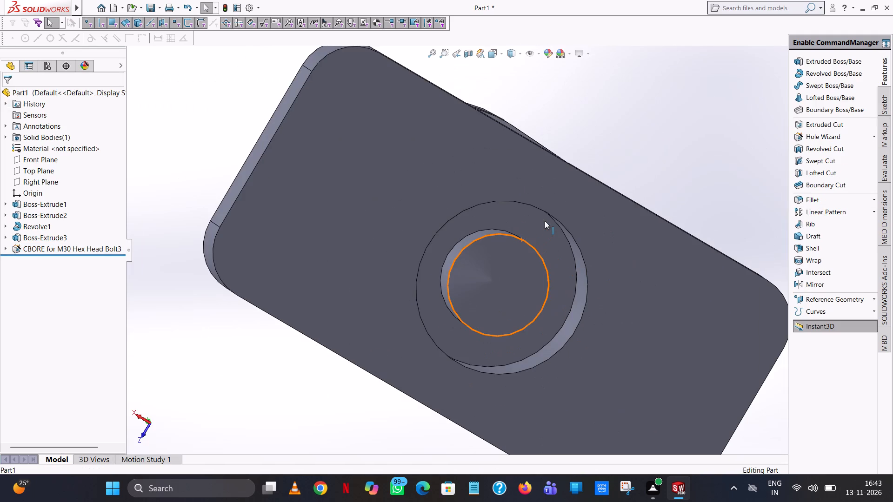
middle_click_drag(535, 271, 552, 295)
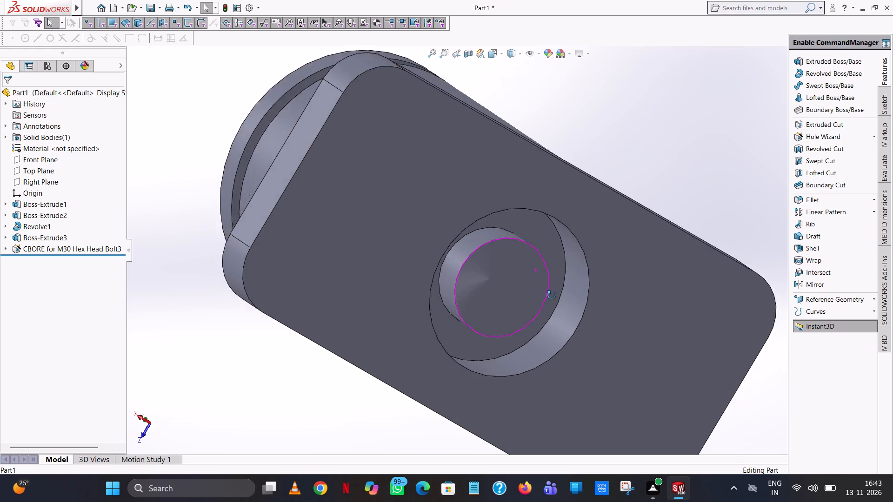
middle_click_drag(552, 295, 551, 320)
scroll(551, 320, "up", 1)
scroll(513, 279, "down", 7)
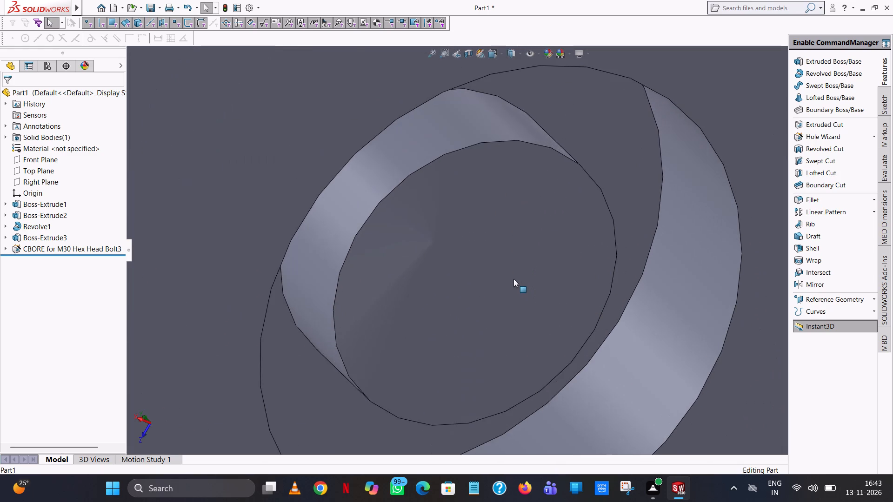
middle_click_drag(511, 278, 519, 202)
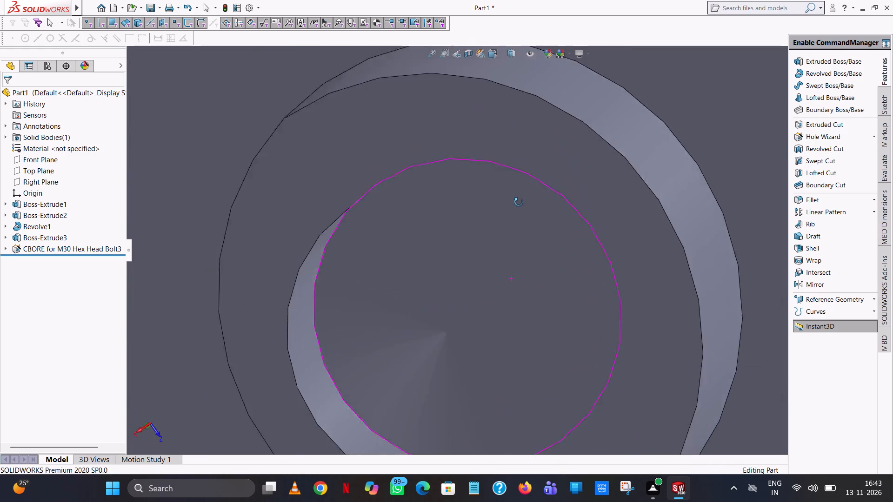
middle_click_drag(519, 202, 505, 279)
scroll(505, 279, "down", 1)
left_click(517, 53)
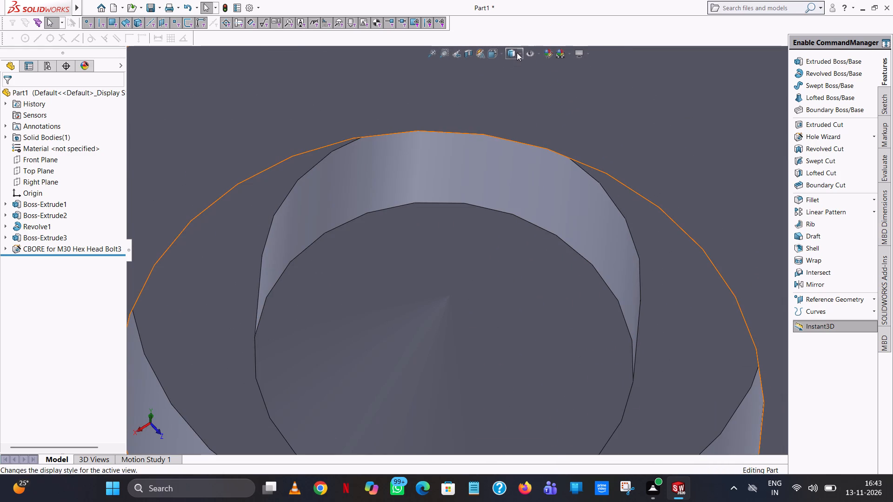
left_click(517, 99)
middle_click_drag(499, 281, 511, 313)
scroll(499, 269, "up", 1)
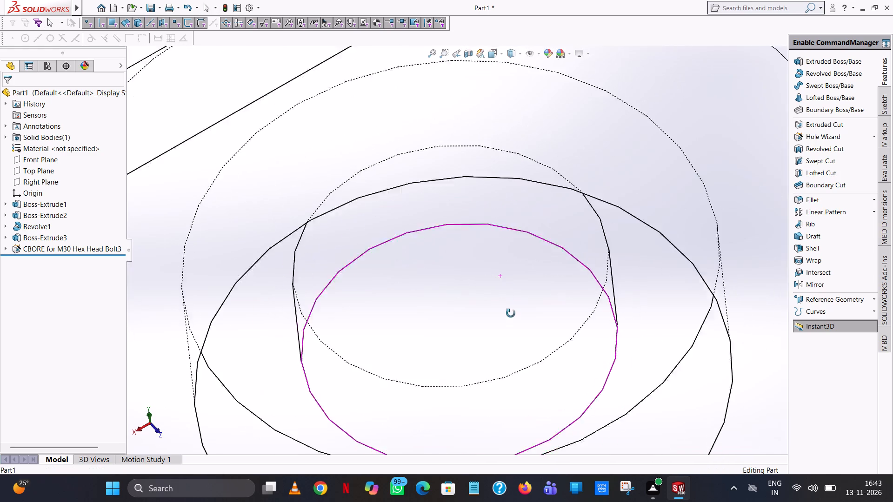
middle_click_drag(511, 313, 517, 456)
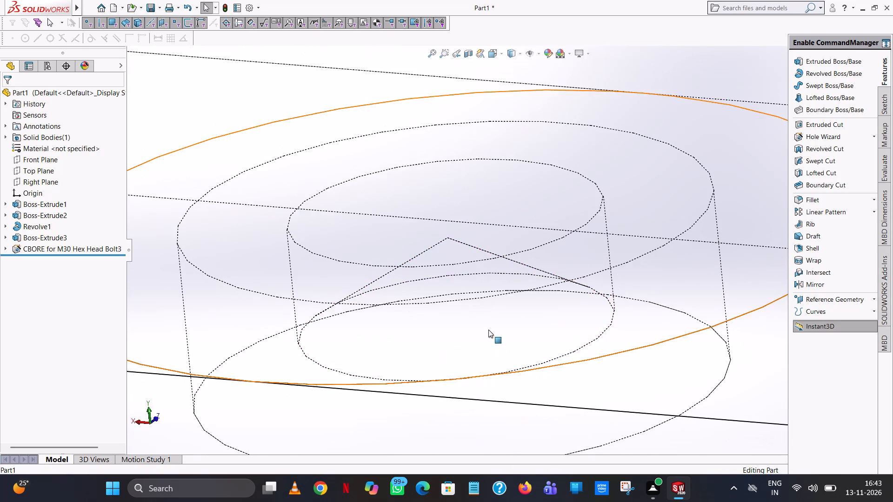
scroll(488, 325, "up", 3)
middle_click_drag(490, 307, 496, 276)
scroll(497, 277, "up", 8)
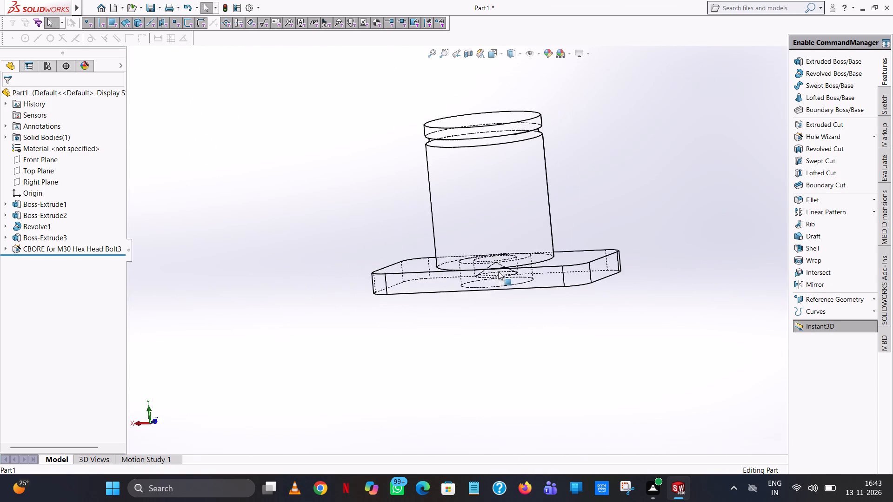
middle_click_drag(498, 270, 510, 248)
scroll(505, 260, "down", 10)
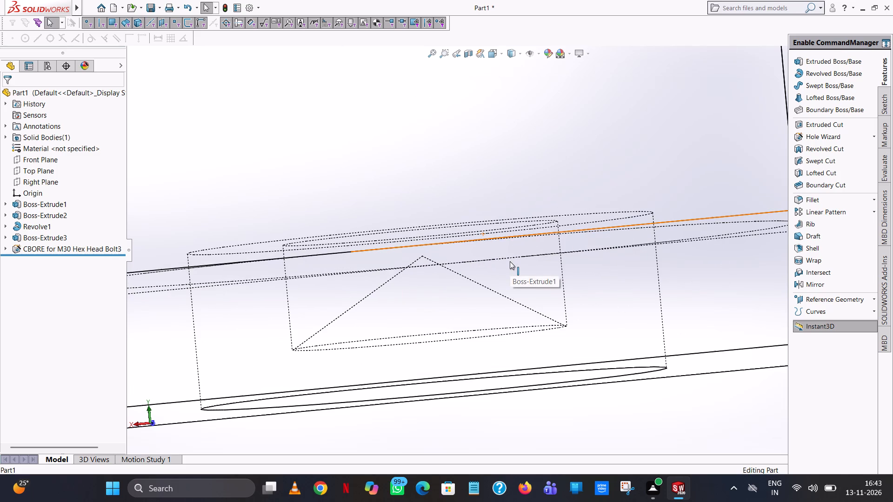
scroll(510, 261, "up", 3)
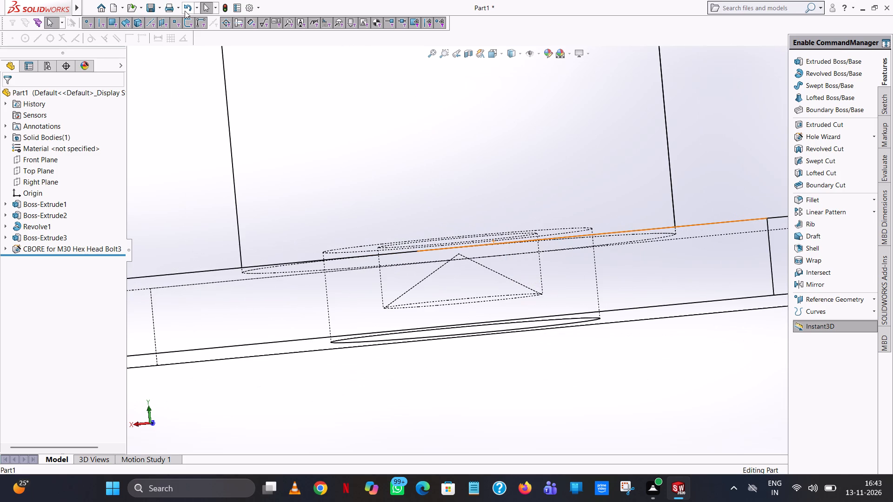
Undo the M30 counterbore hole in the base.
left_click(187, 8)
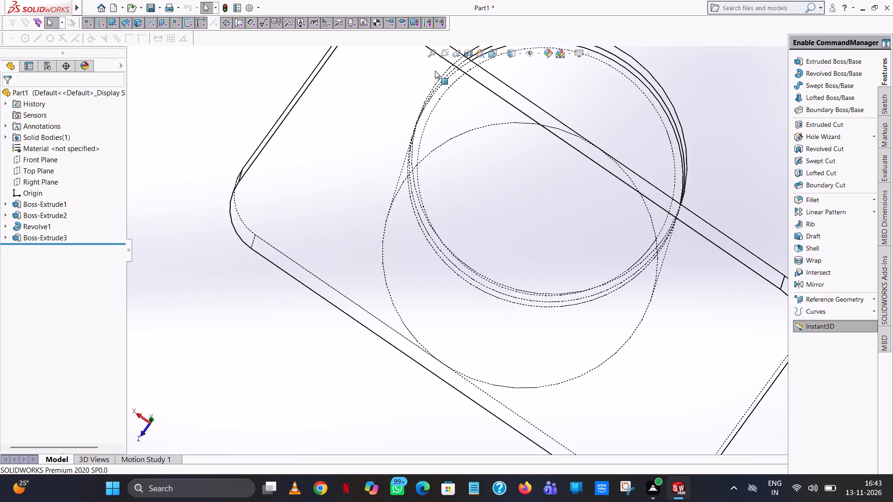
Return the model's display style to Shaded With Edges.
left_click(519, 49)
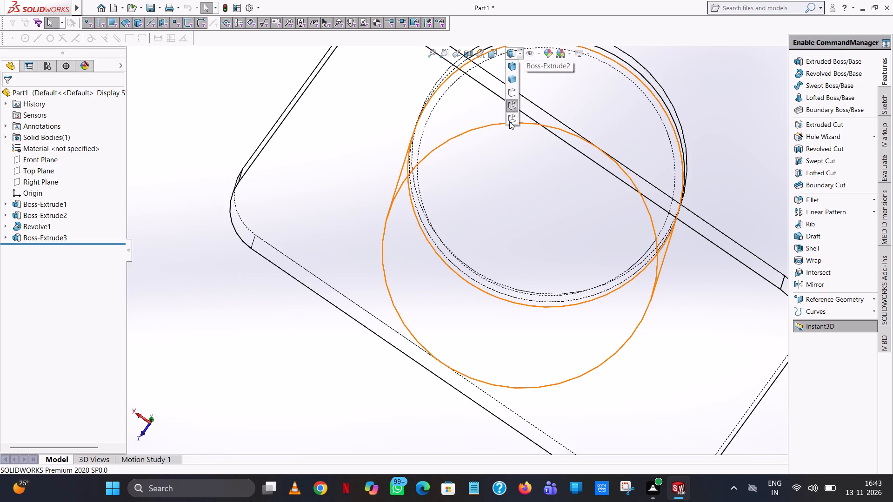
left_click(513, 51)
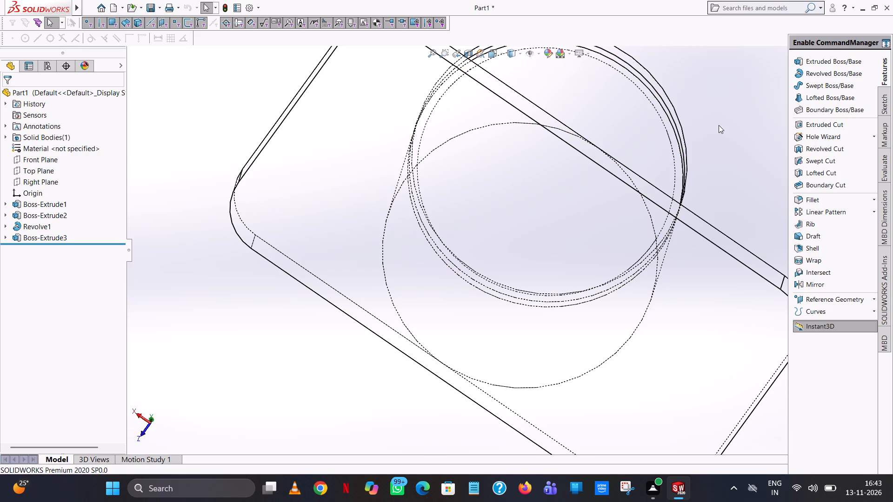
left_click(520, 53)
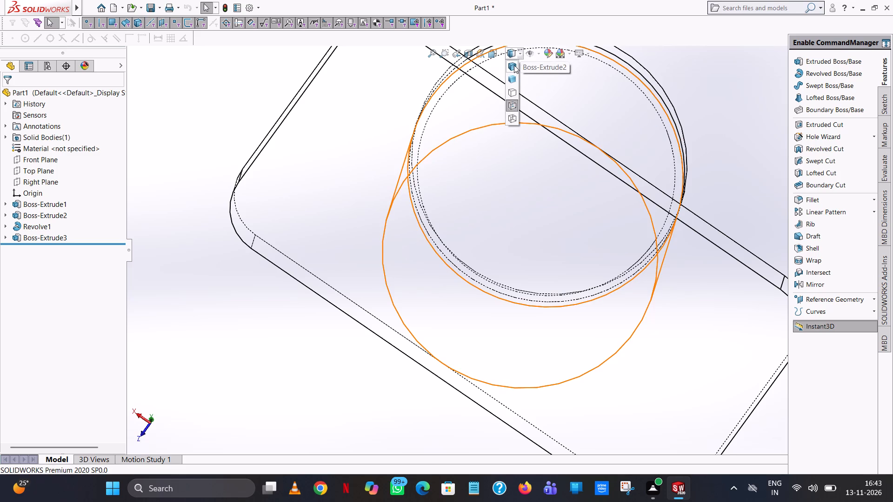
left_click(514, 65)
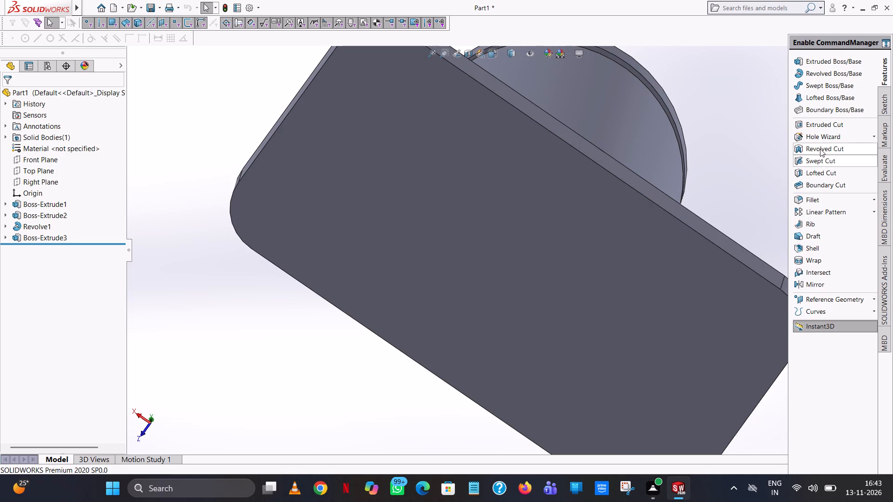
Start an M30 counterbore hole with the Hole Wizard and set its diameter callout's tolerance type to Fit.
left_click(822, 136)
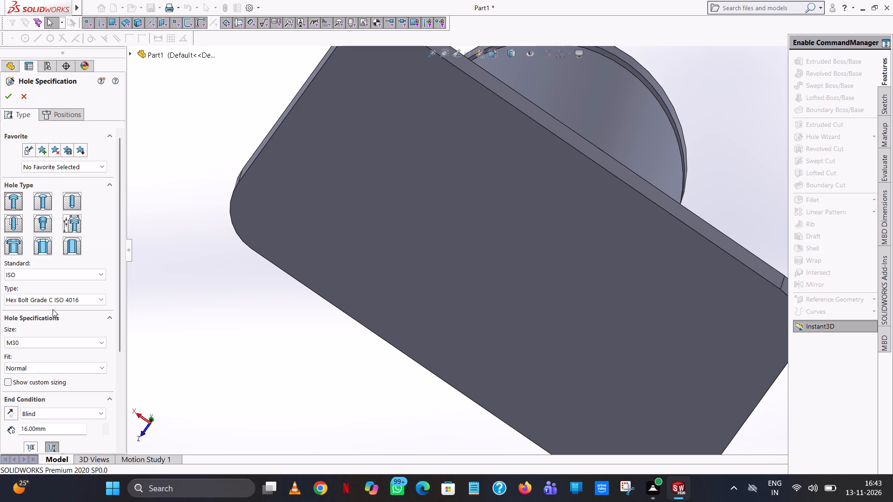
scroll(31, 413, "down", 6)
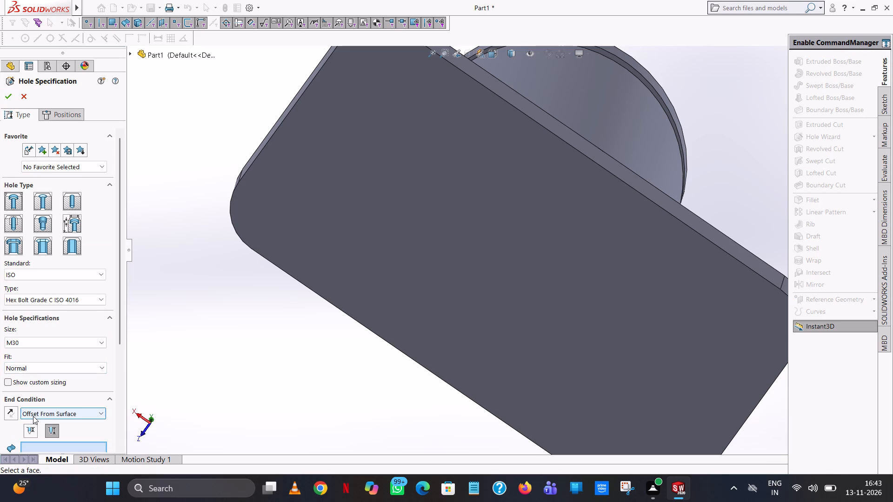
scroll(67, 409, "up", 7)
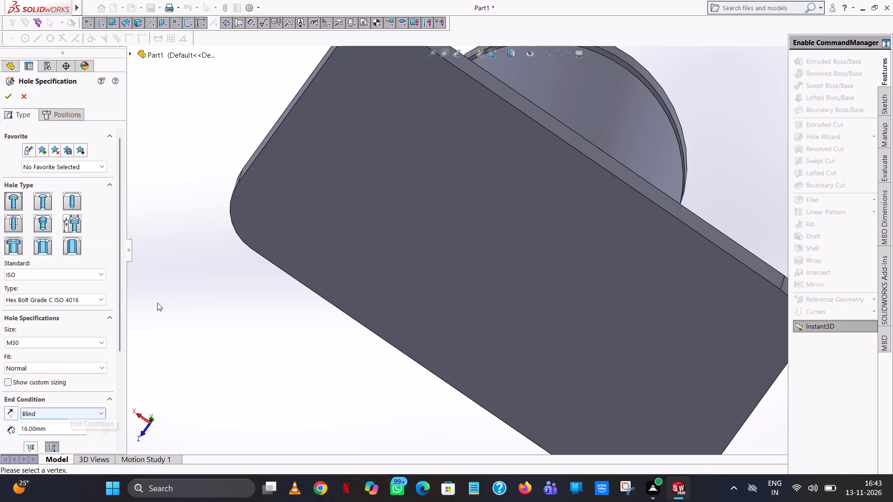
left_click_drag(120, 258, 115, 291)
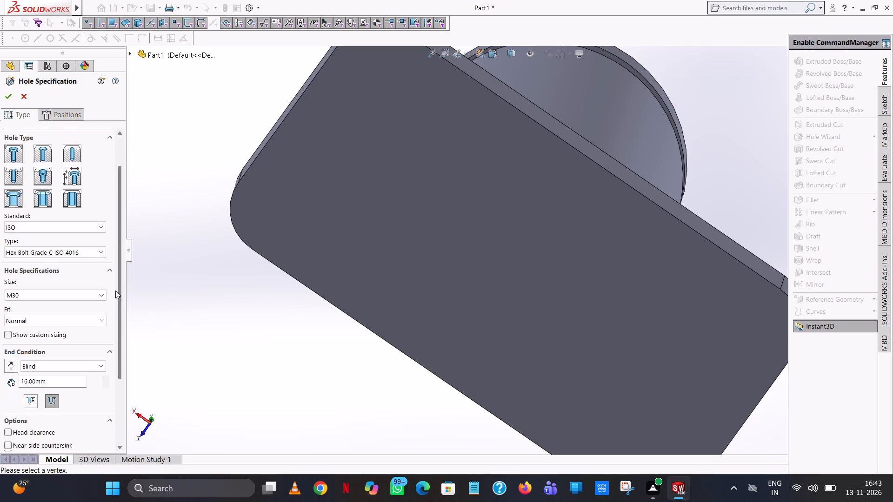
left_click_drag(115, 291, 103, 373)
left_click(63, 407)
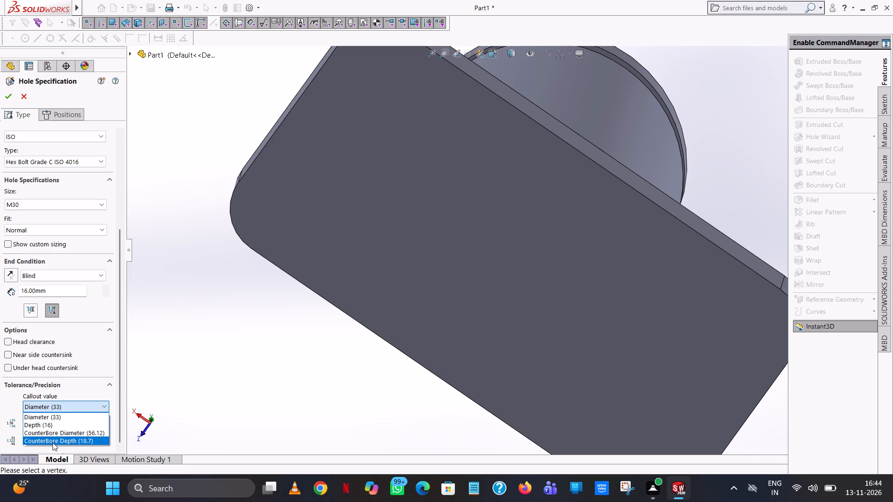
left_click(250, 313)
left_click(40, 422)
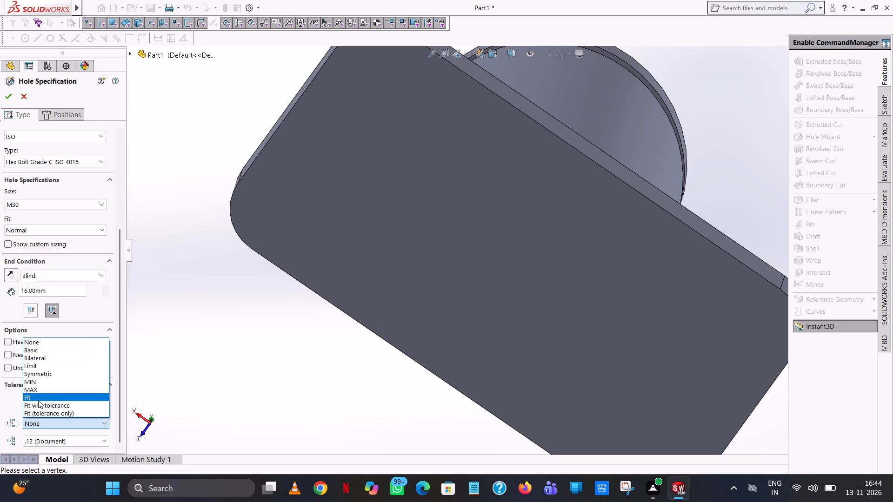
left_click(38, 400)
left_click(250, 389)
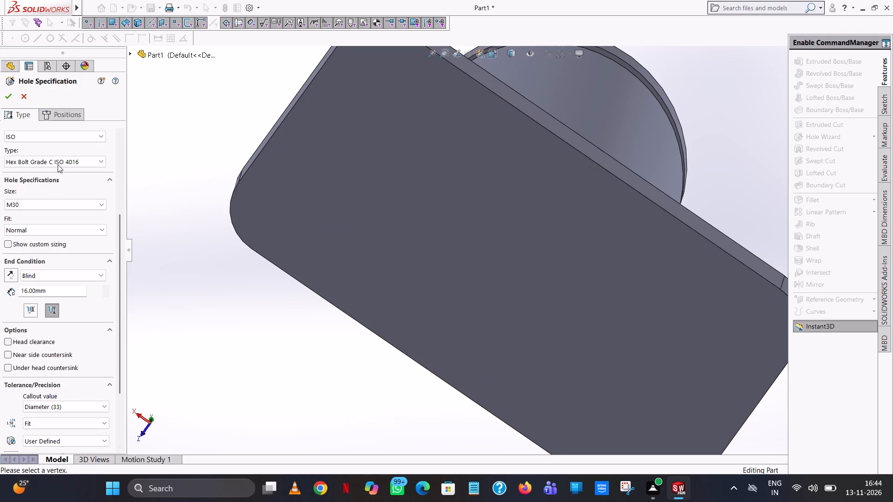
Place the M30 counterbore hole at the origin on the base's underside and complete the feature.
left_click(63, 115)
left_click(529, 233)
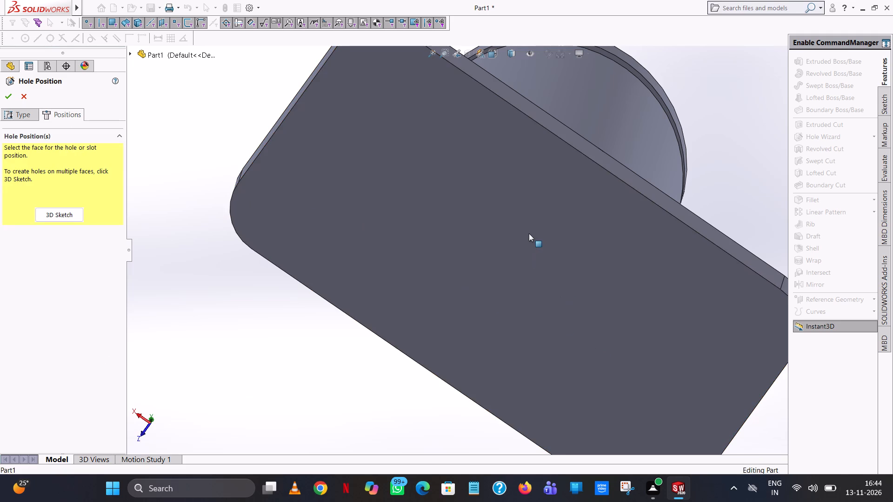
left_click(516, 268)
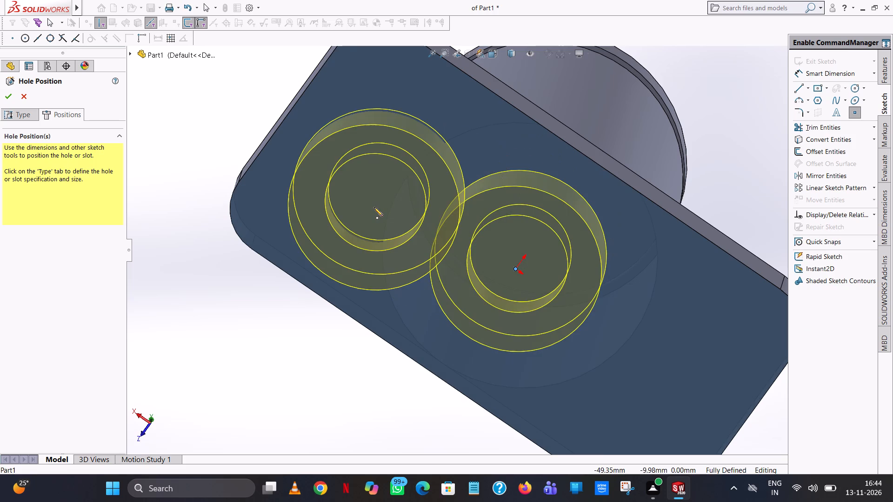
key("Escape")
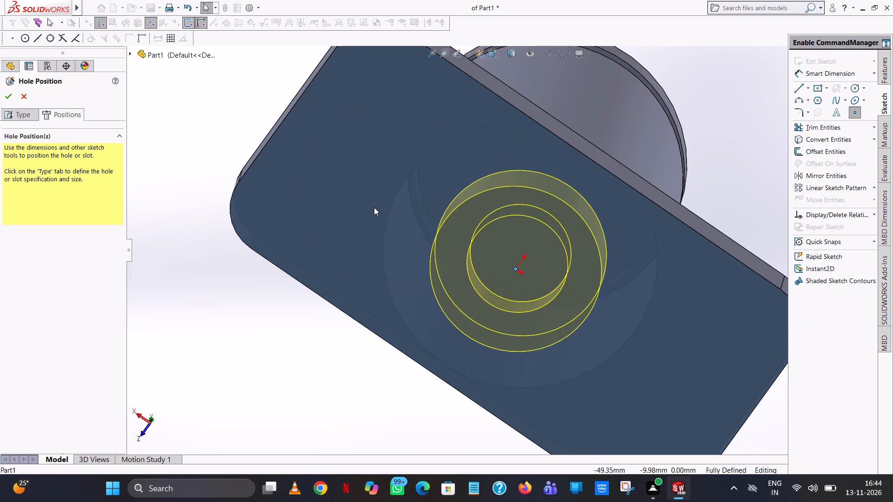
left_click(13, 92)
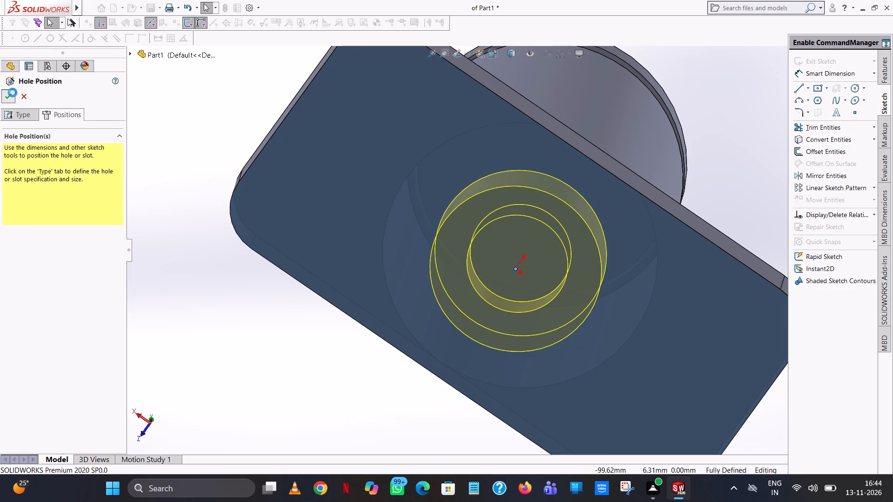
Examine the counterbore and bore in the base's underside from several angles and distances.
middle_click_drag(745, 101, 741, 115)
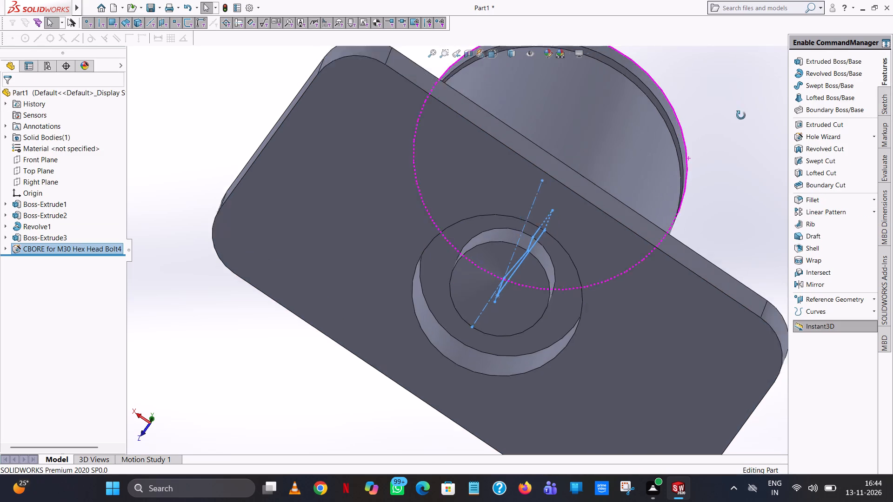
middle_click_drag(741, 115, 669, 231)
scroll(670, 222, "up", 2)
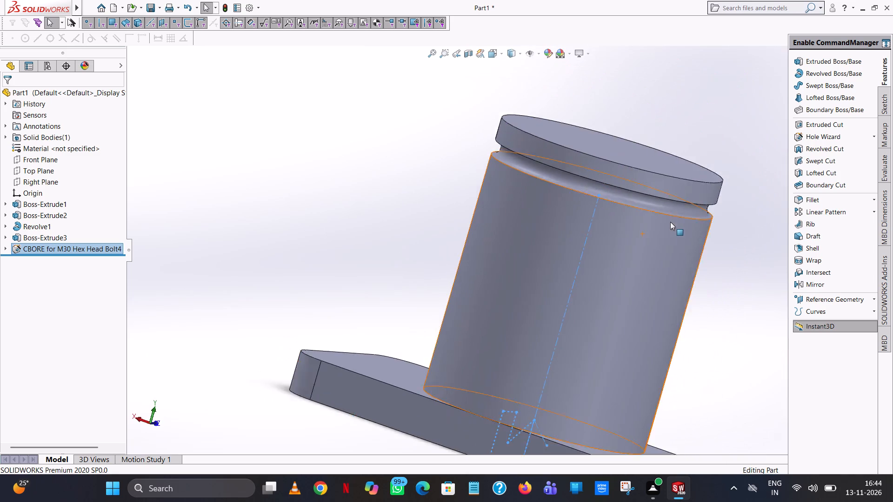
scroll(670, 222, "up", 5)
middle_click_drag(609, 255, 630, 54)
scroll(563, 284, "down", 8)
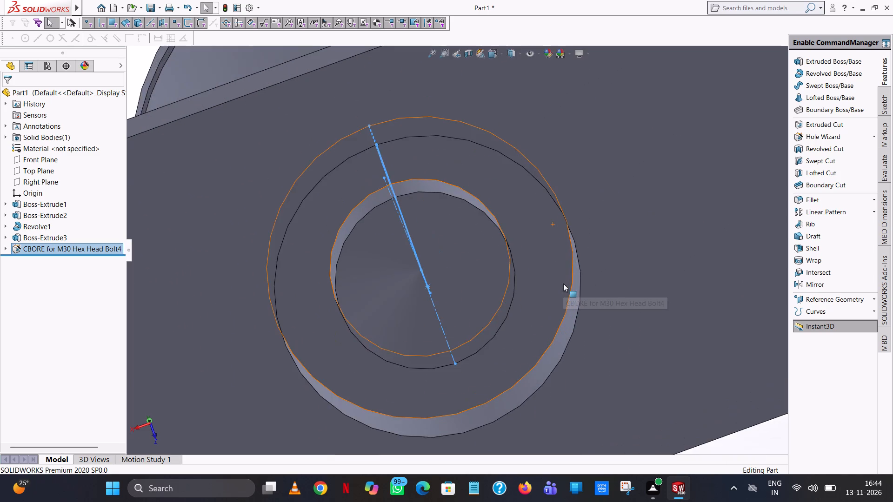
scroll(563, 283, "down", 1)
middle_click_drag(589, 231, 646, 154)
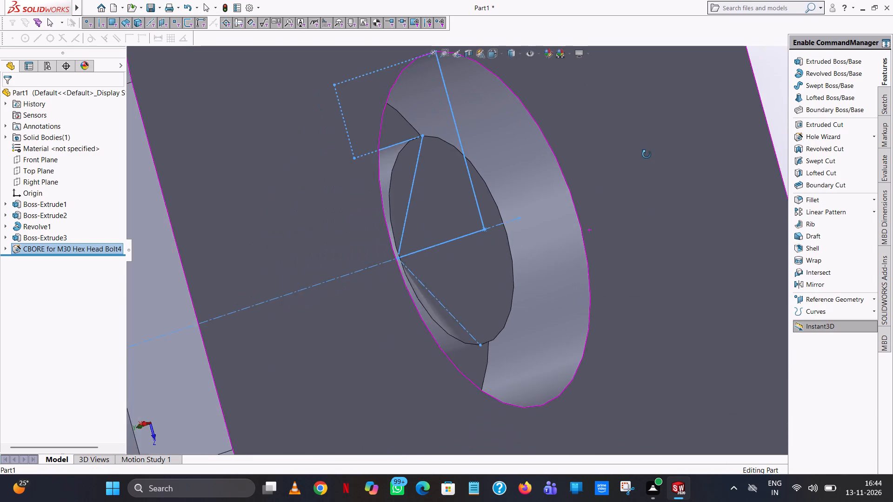
middle_click_drag(646, 154, 625, 352)
scroll(625, 352, "up", 1)
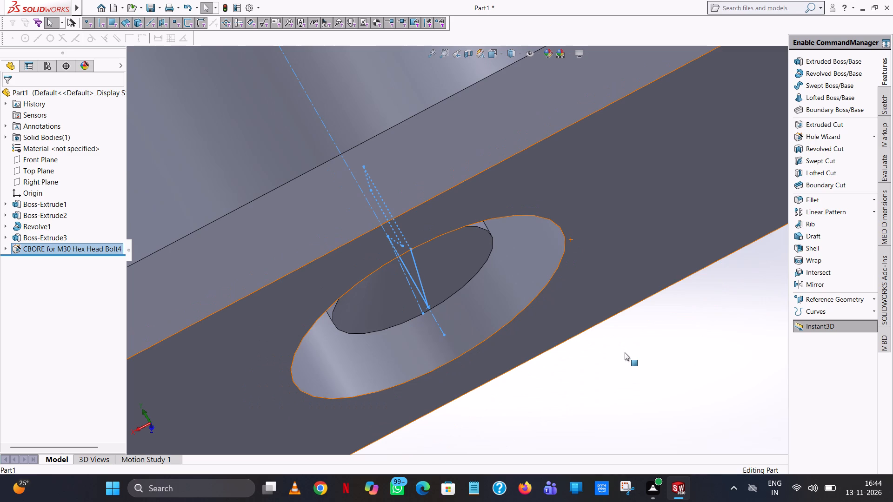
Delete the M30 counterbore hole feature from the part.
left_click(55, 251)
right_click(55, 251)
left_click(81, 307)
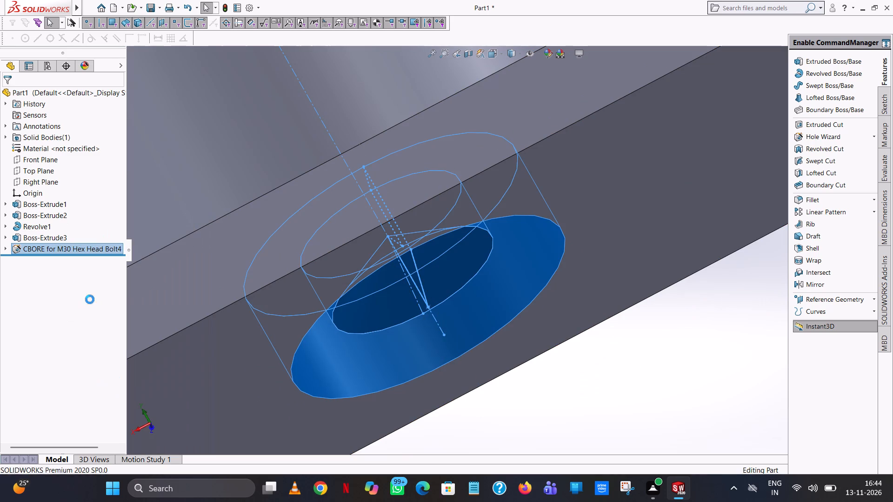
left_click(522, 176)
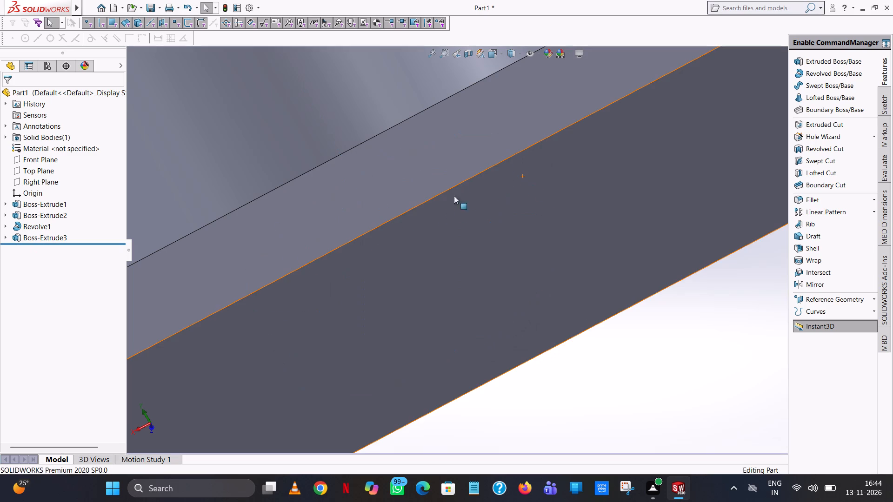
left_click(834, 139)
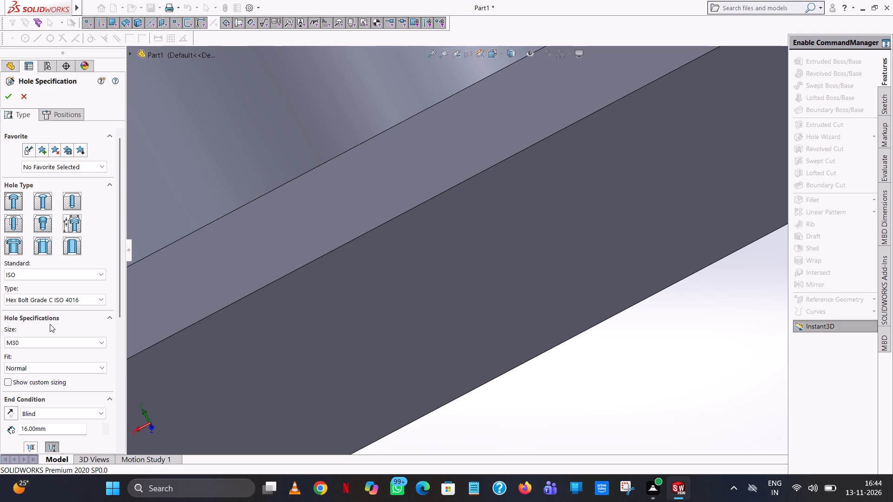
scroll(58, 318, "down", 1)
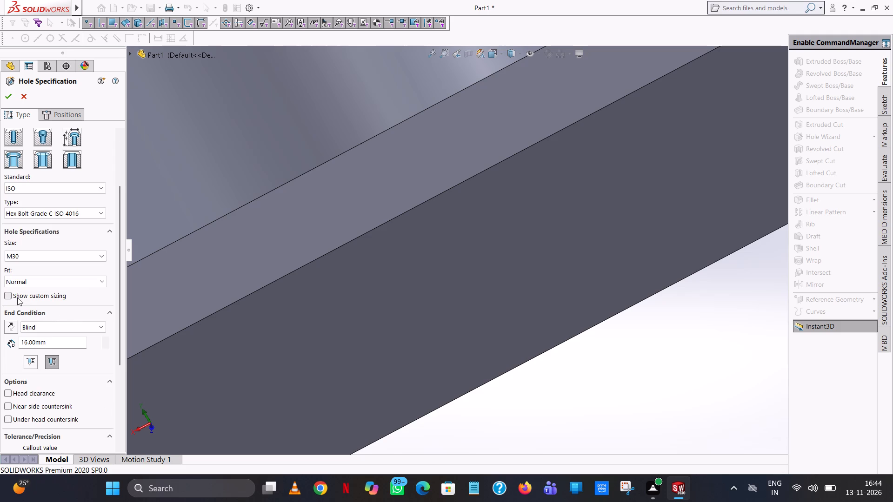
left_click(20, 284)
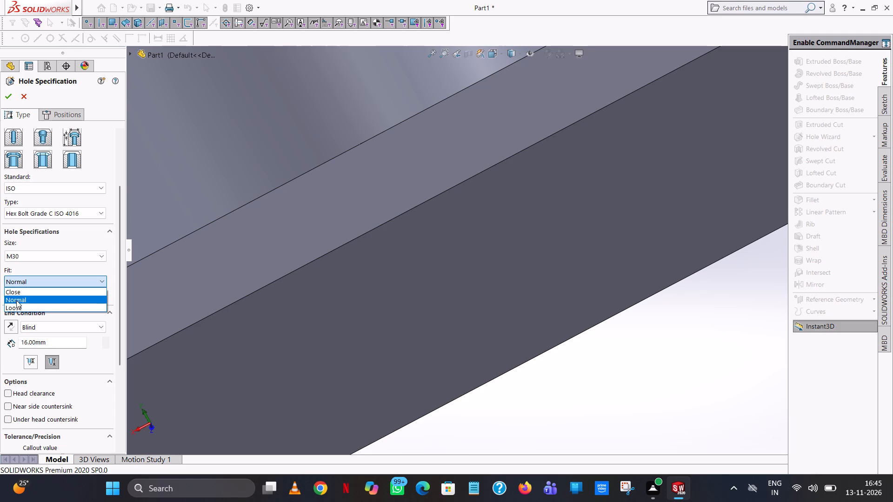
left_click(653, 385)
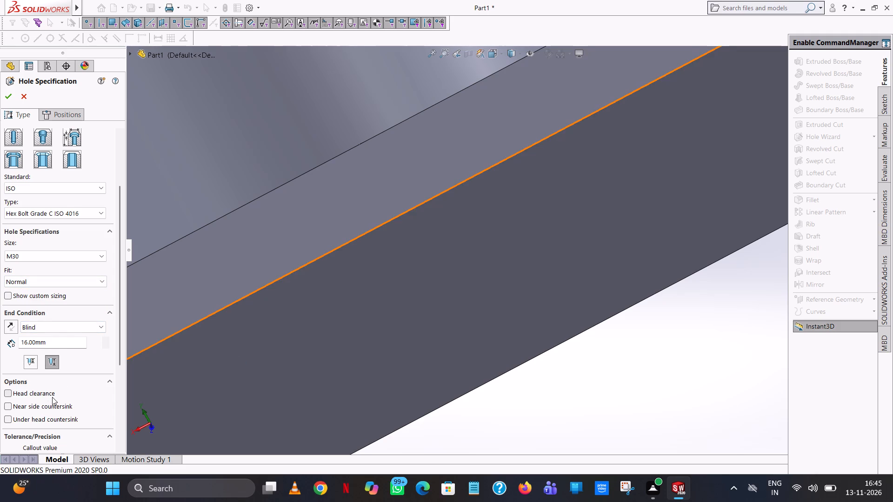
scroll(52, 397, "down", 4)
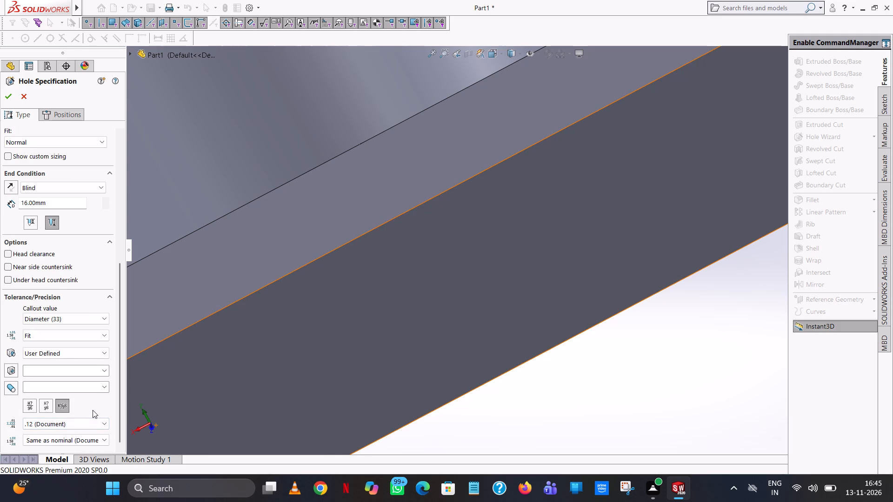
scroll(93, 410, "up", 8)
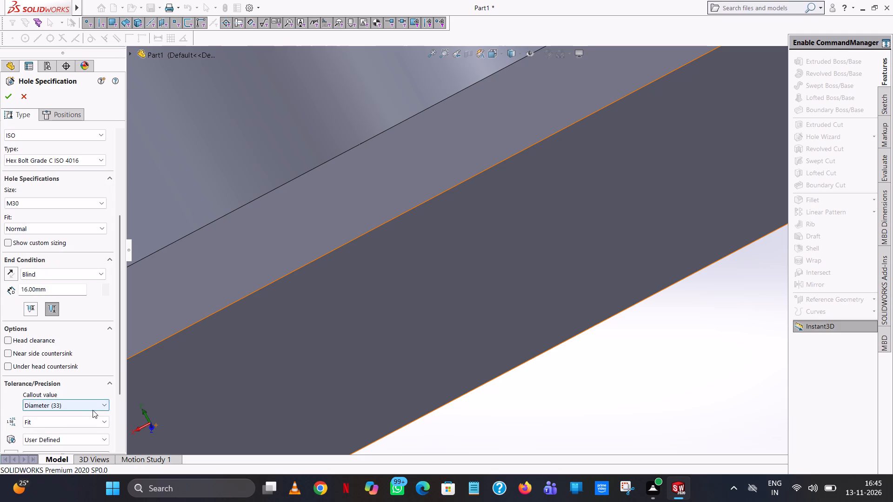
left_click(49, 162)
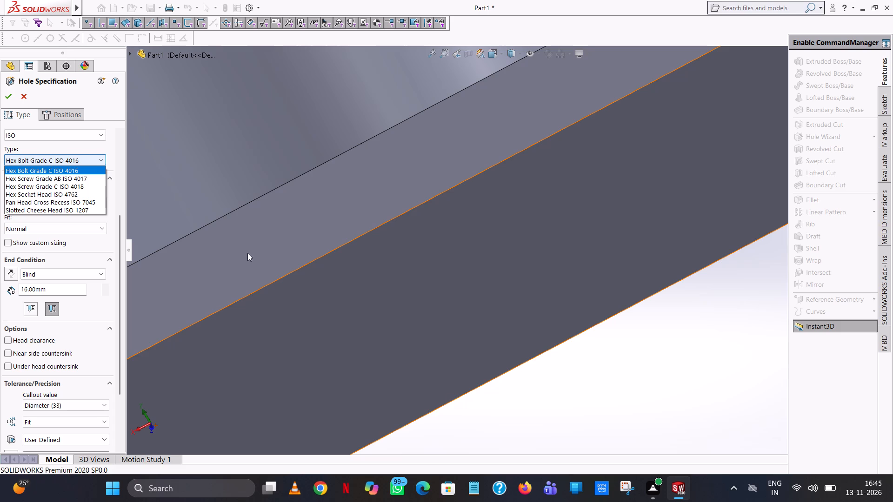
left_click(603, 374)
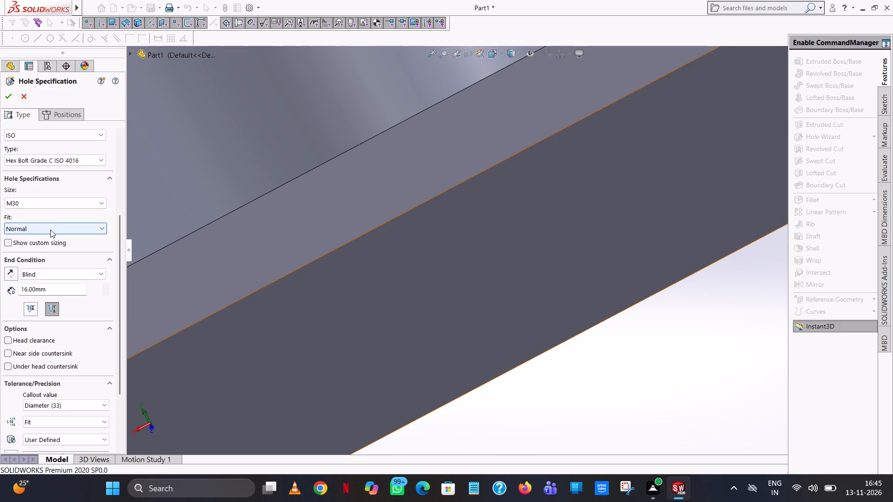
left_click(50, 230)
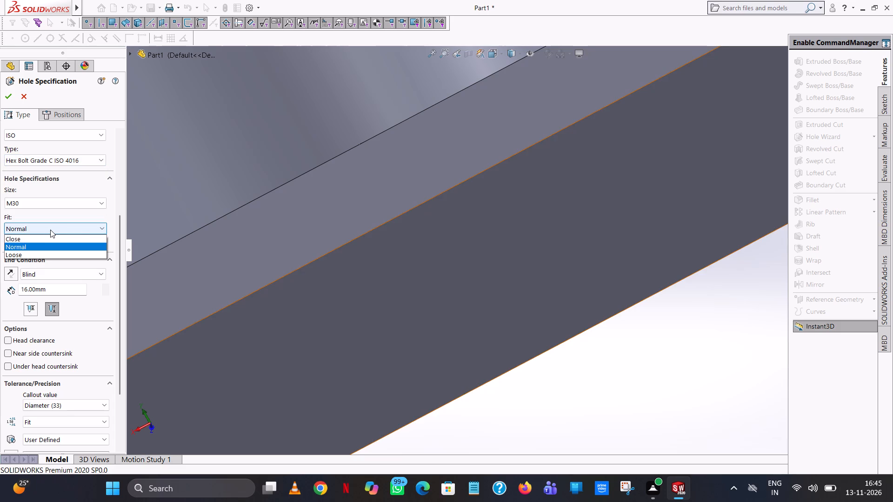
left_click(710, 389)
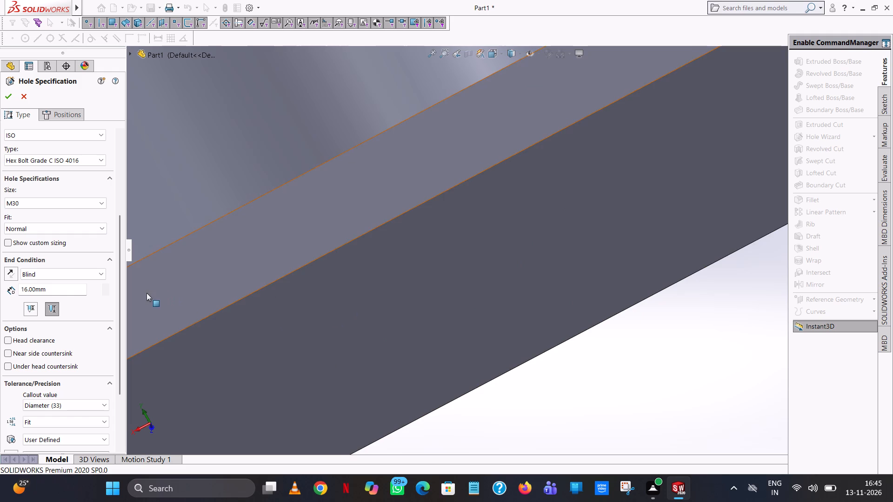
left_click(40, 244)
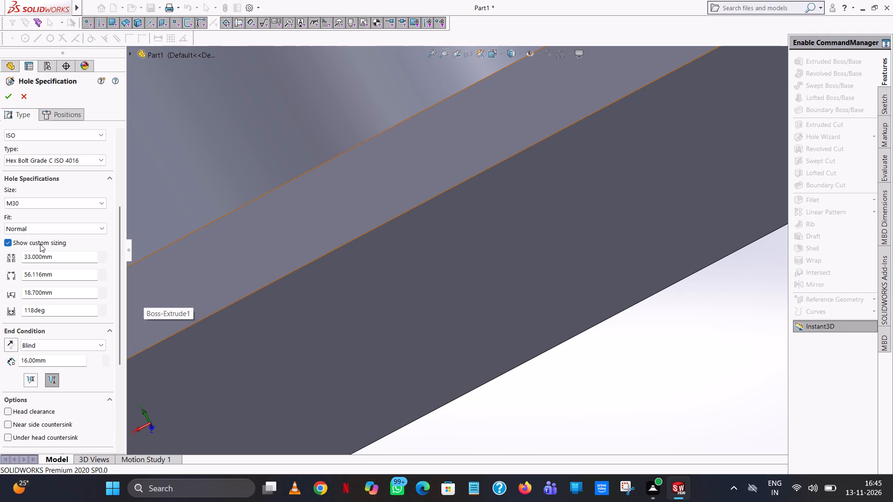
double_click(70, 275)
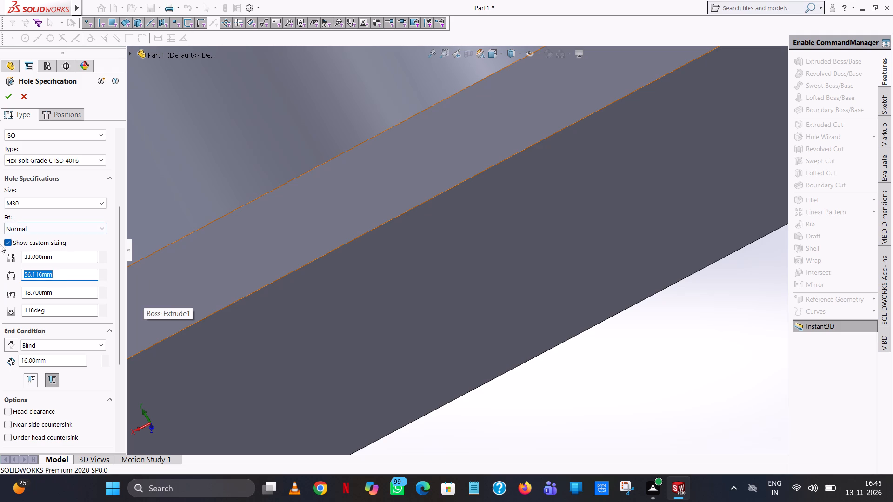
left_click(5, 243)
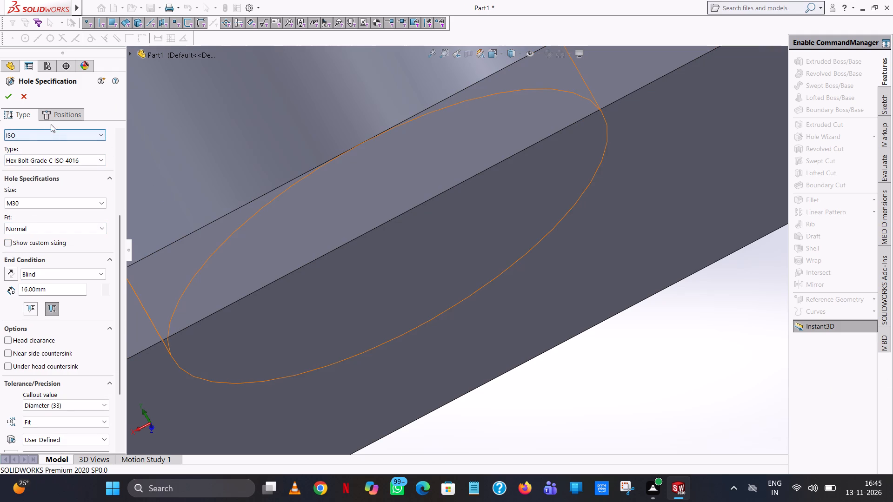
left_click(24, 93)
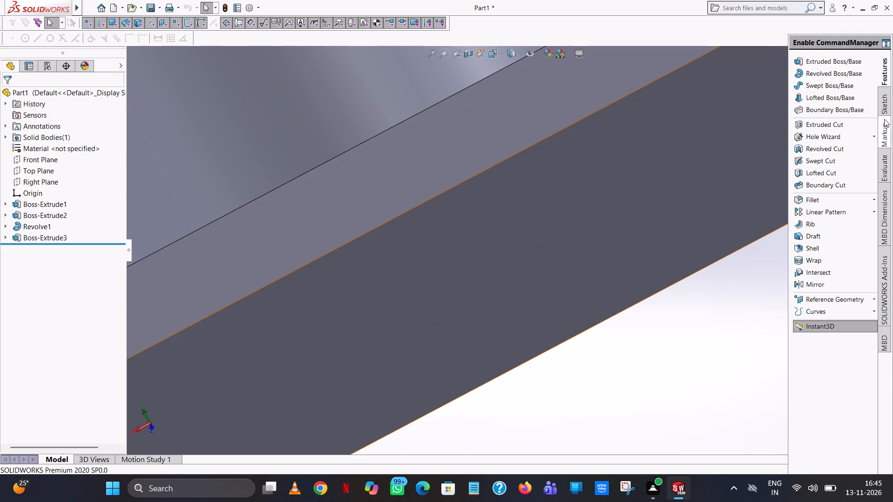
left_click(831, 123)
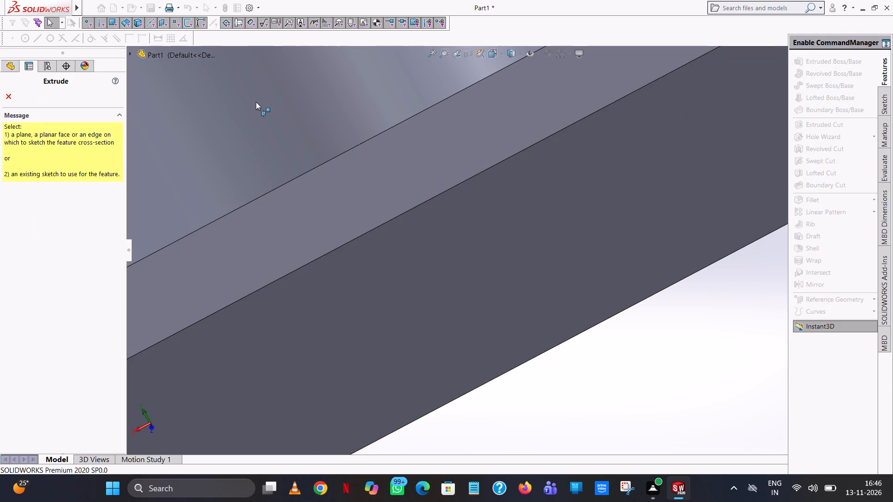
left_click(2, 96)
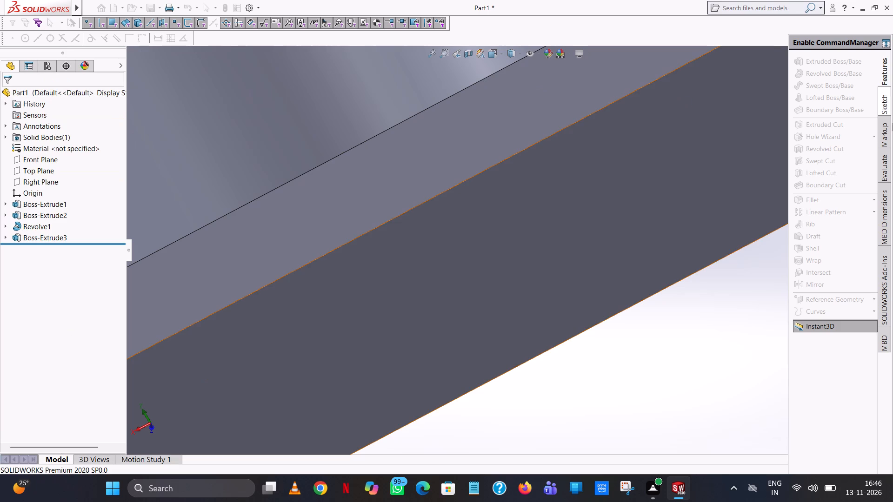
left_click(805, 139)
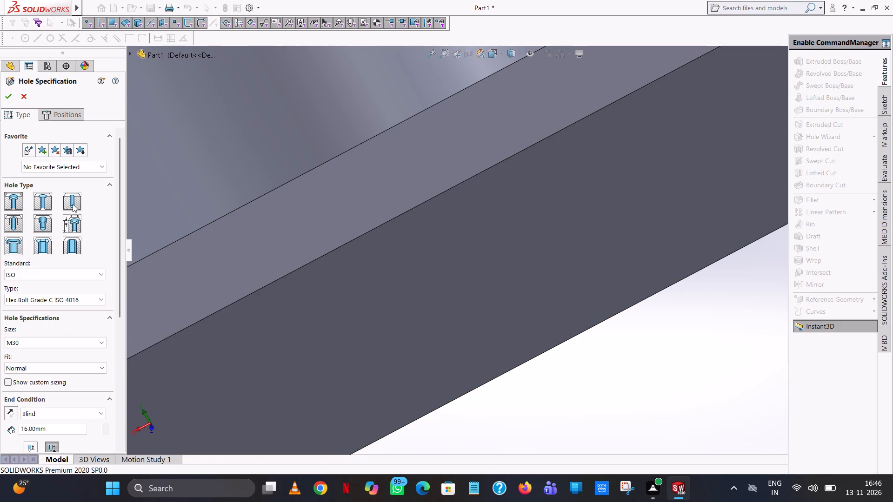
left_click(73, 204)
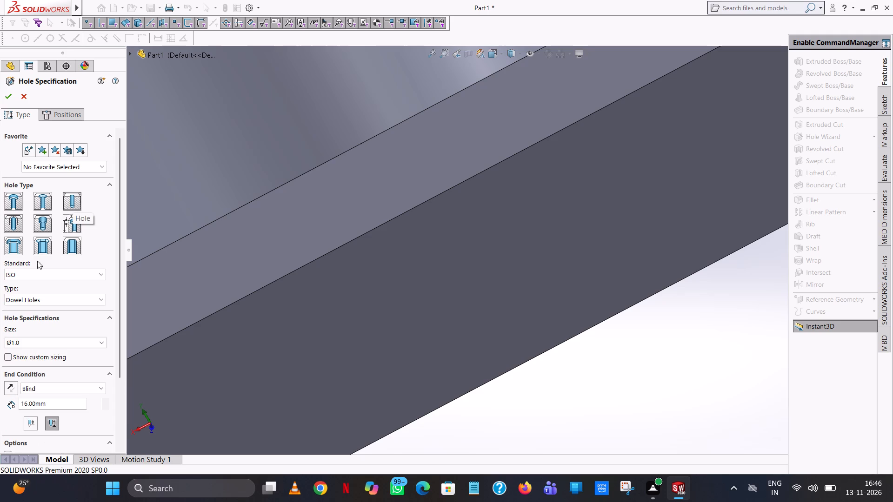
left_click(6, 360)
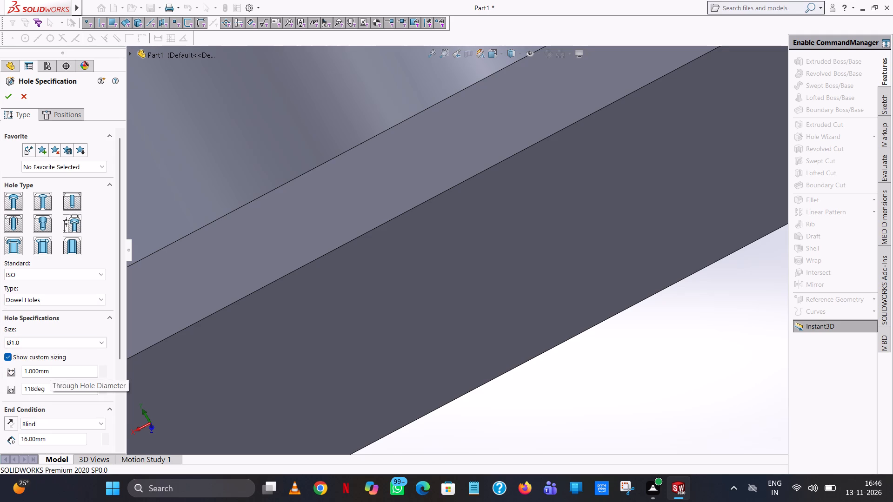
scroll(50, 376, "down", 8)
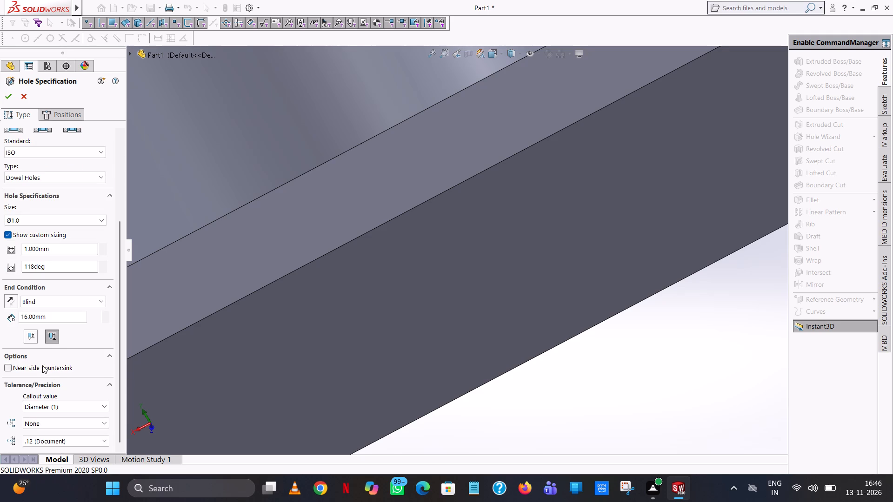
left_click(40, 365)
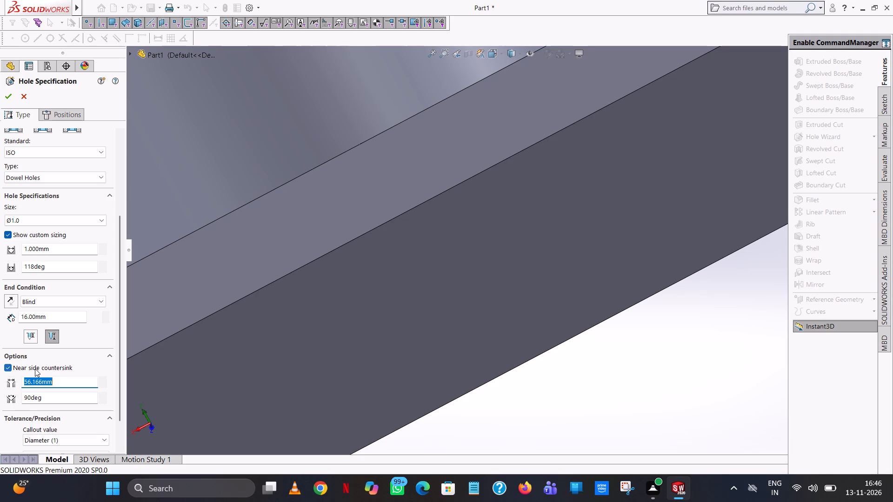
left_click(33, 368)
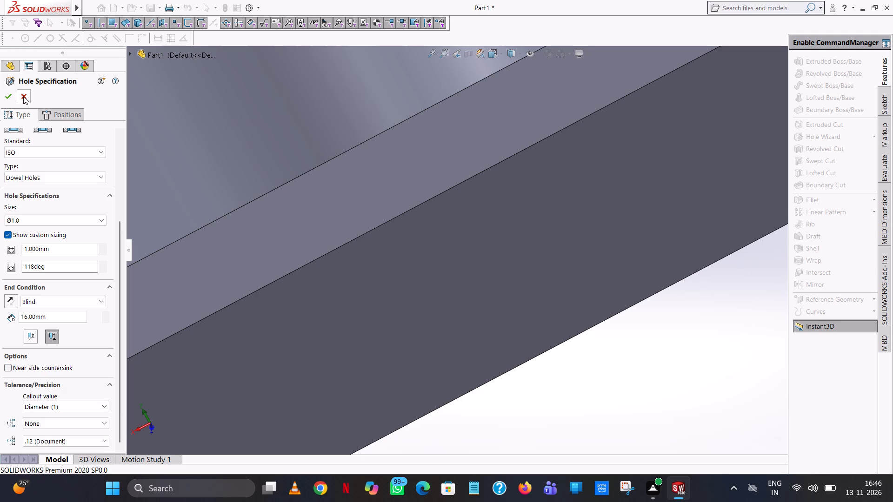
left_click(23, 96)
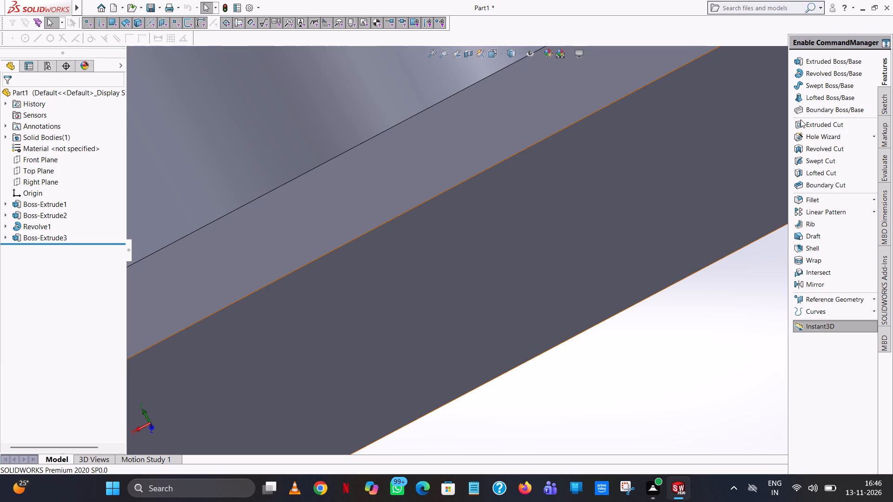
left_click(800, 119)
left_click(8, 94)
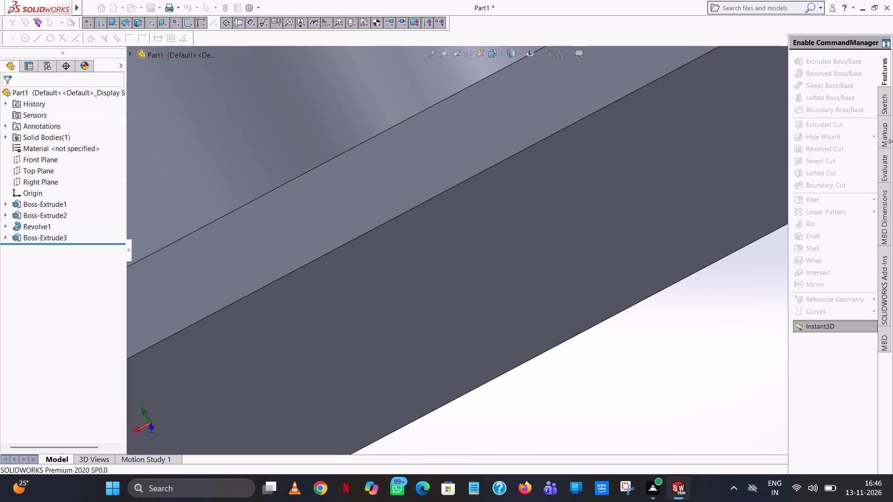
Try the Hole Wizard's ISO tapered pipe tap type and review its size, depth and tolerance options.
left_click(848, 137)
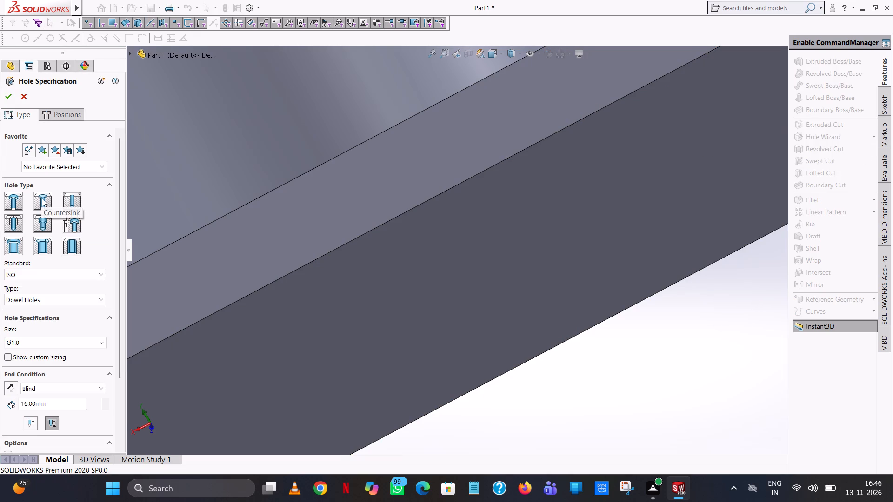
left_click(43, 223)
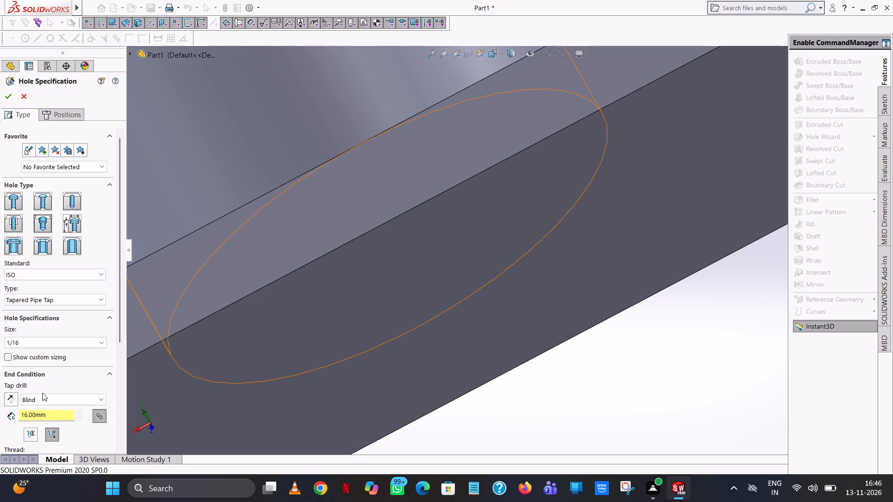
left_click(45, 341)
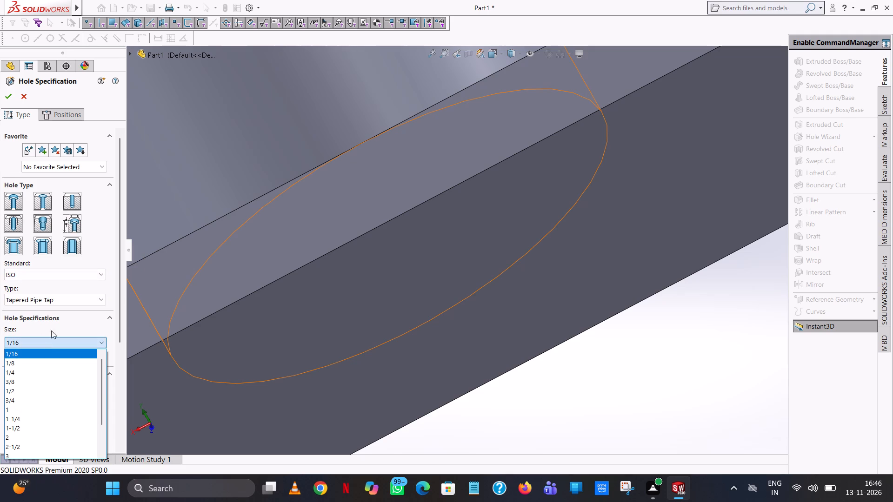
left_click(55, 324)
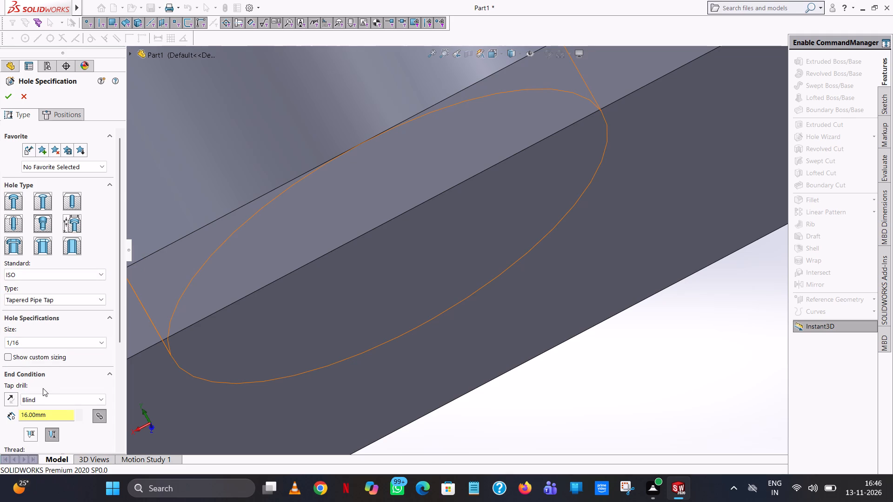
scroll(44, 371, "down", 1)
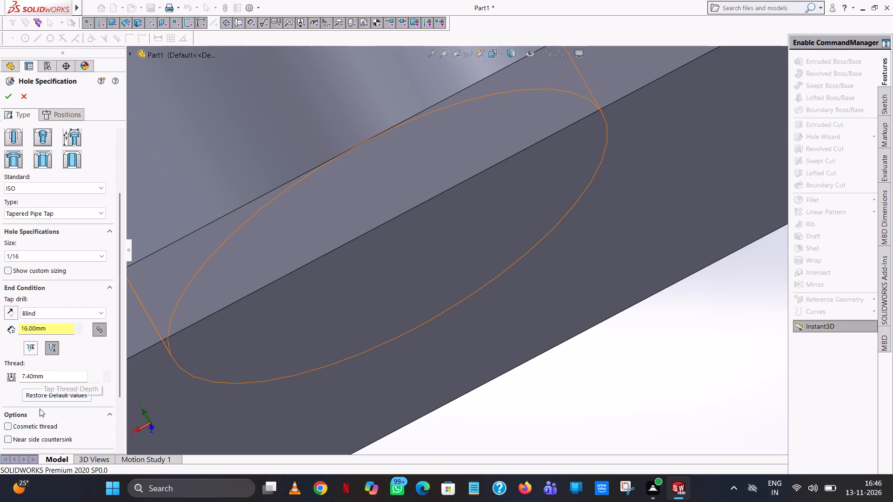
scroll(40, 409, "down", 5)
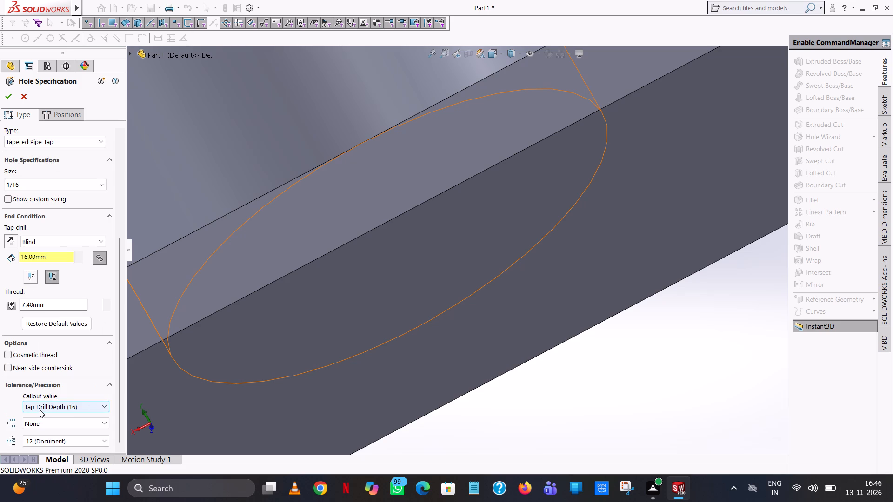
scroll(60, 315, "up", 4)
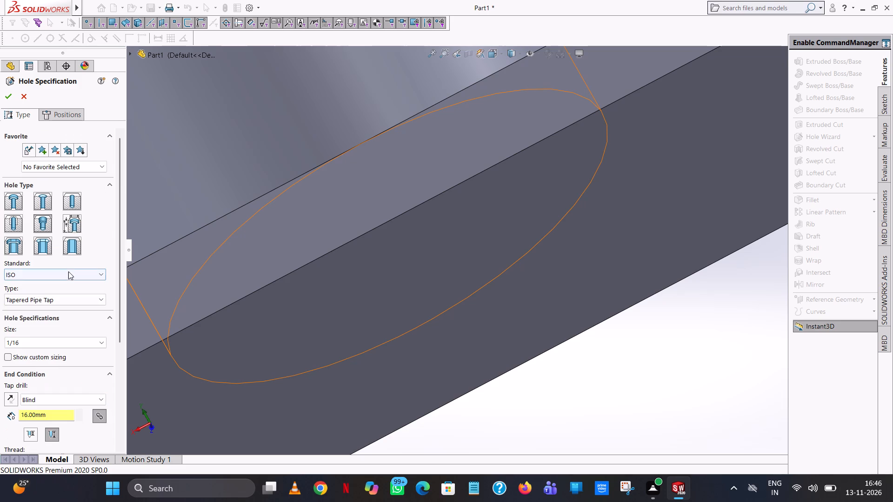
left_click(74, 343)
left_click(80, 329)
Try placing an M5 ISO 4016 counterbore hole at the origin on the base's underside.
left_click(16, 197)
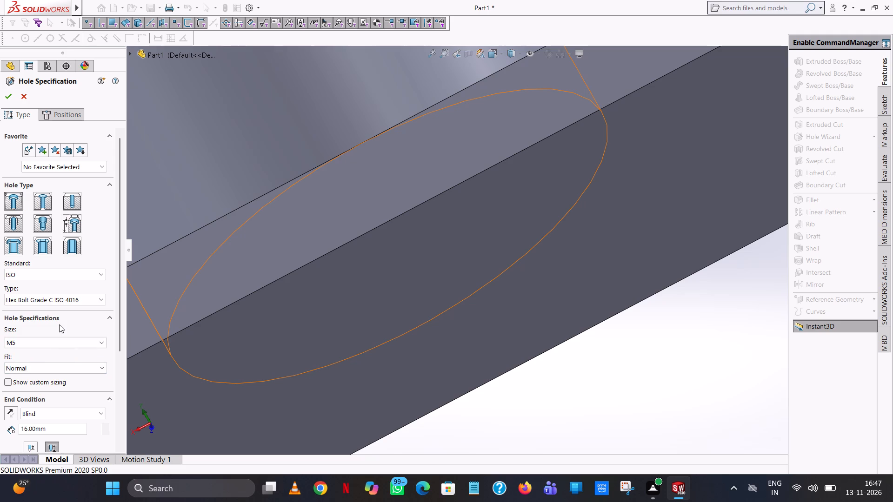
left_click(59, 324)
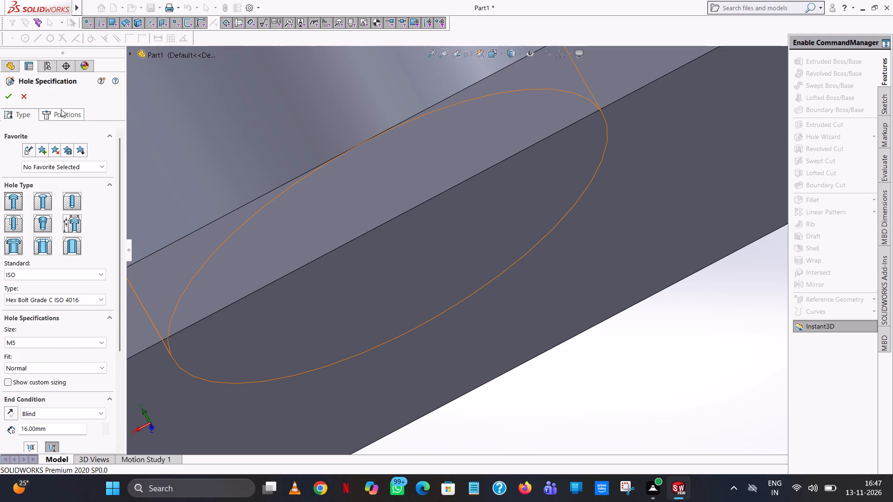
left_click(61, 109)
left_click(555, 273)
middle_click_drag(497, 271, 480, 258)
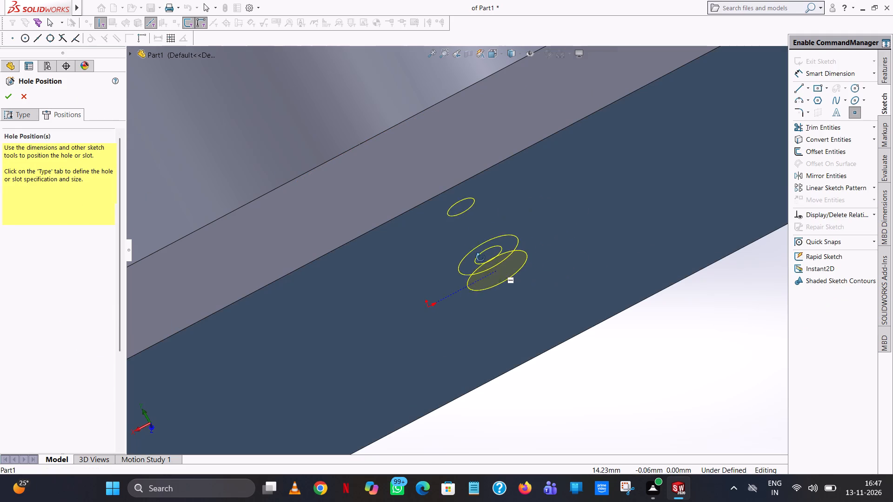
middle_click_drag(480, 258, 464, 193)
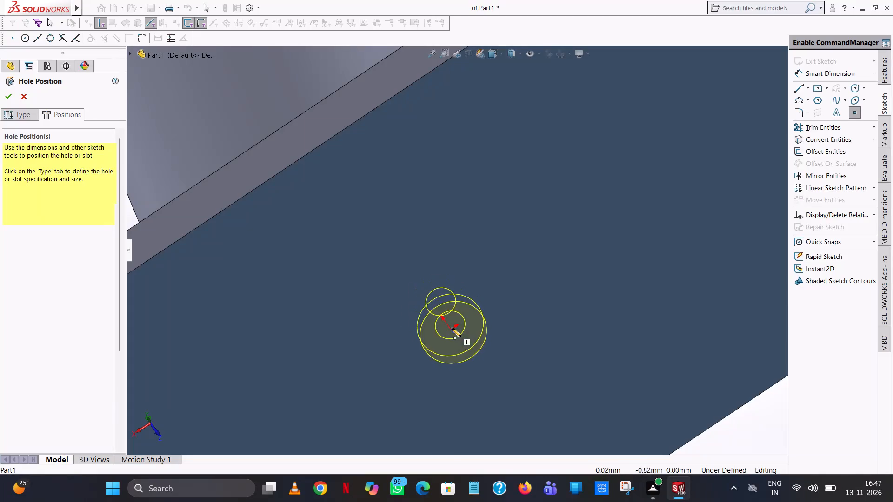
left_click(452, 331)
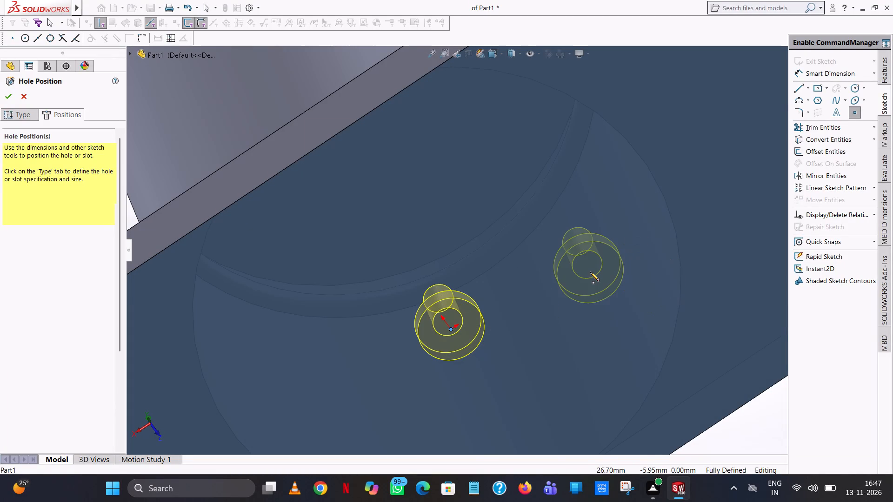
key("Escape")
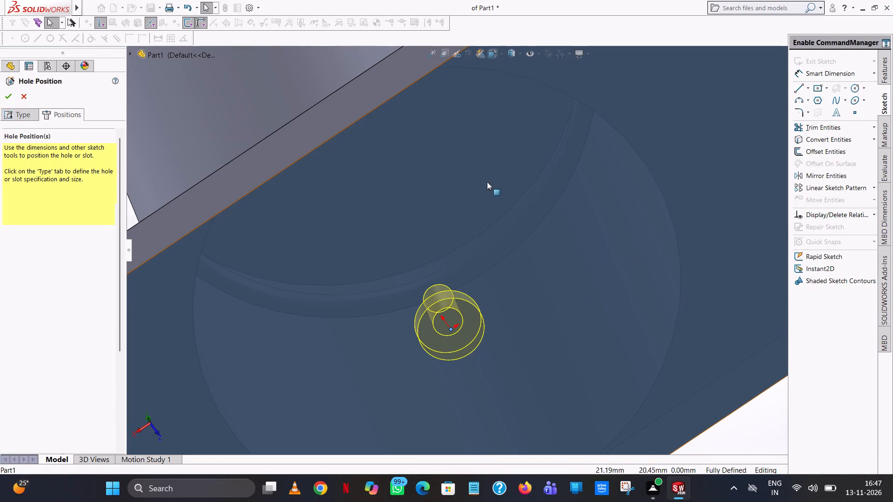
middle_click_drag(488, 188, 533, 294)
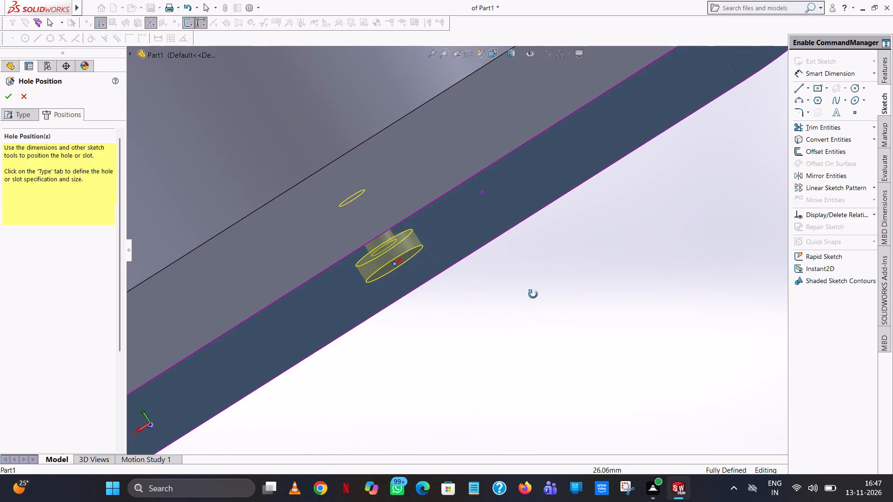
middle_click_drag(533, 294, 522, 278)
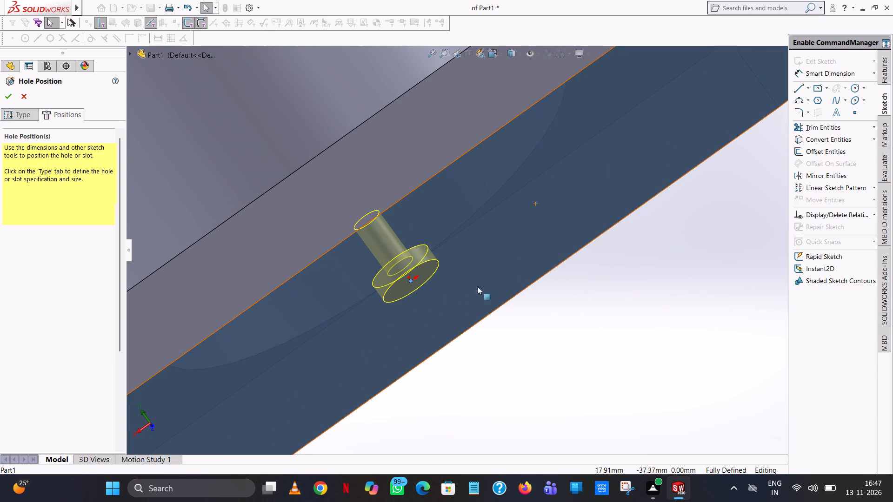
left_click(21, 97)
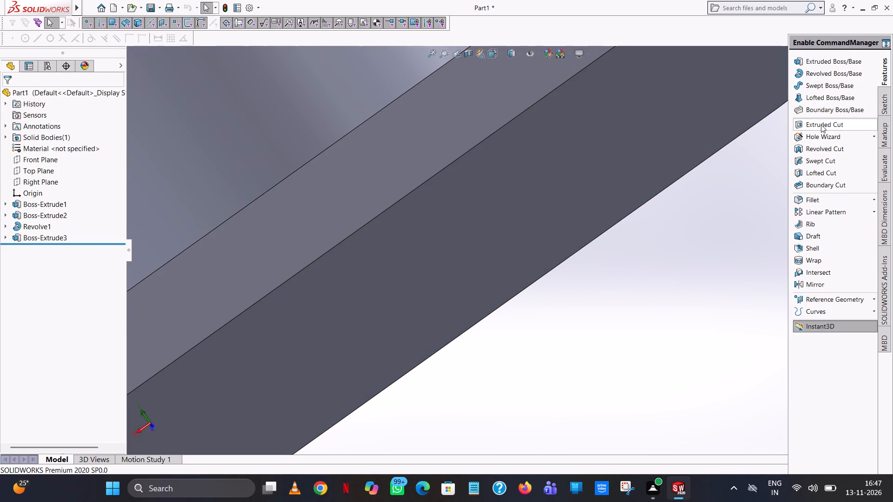
Examine the Hole Wizard's M5 counterbore options, including the end condition and the callout values available for tolerance.
left_click(821, 124)
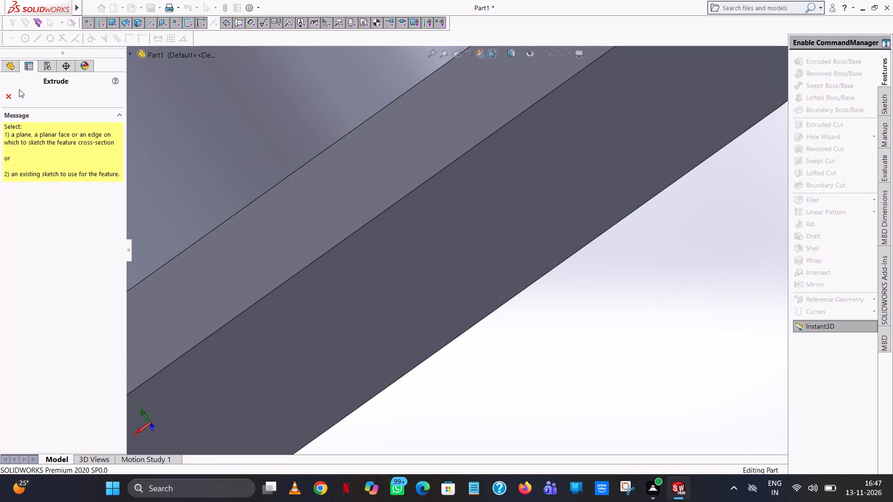
left_click(3, 97)
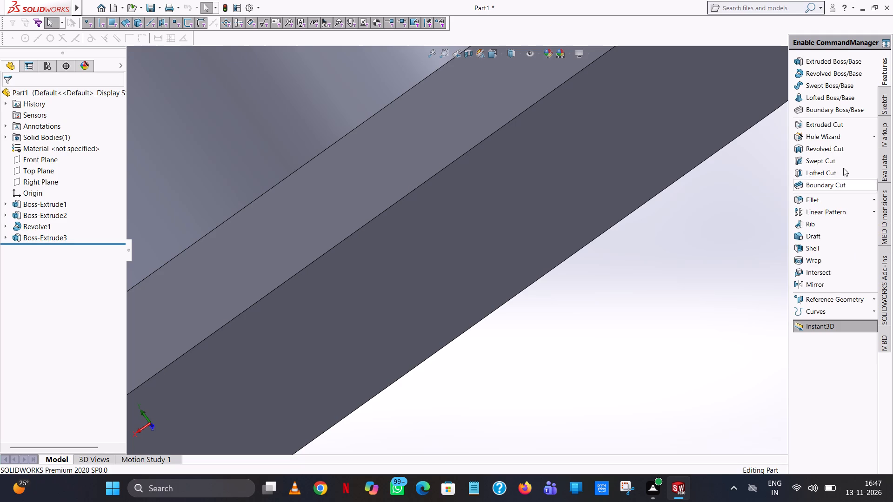
left_click(819, 135)
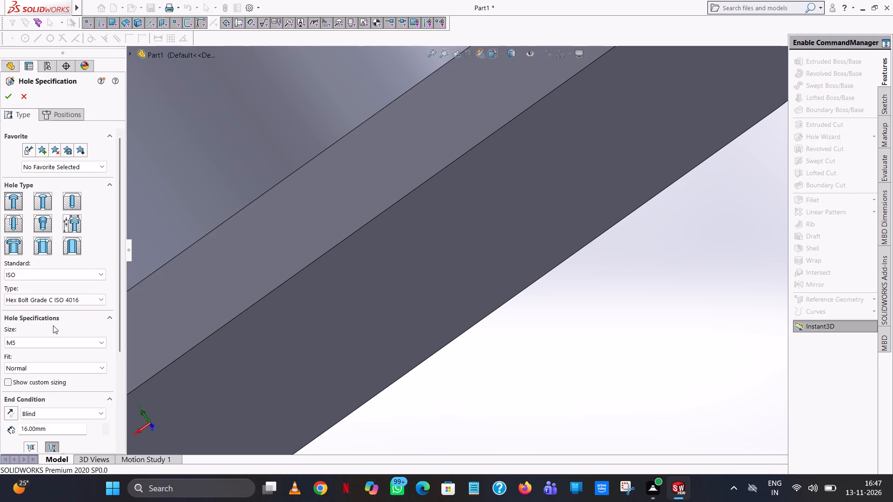
scroll(62, 395, "down", 1)
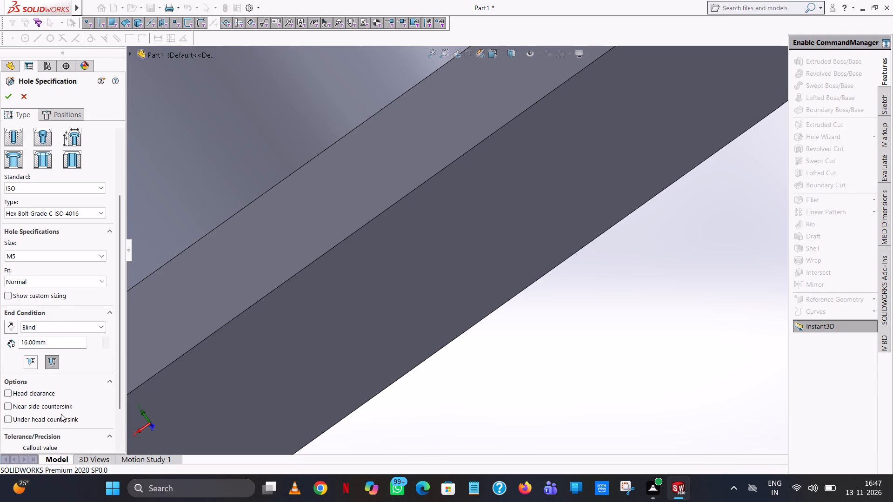
scroll(61, 414, "down", 5)
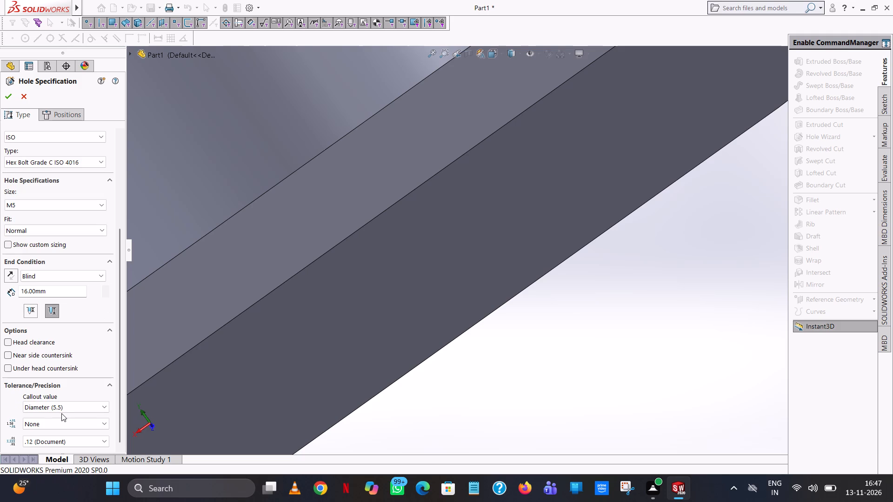
scroll(61, 413, "down", 1)
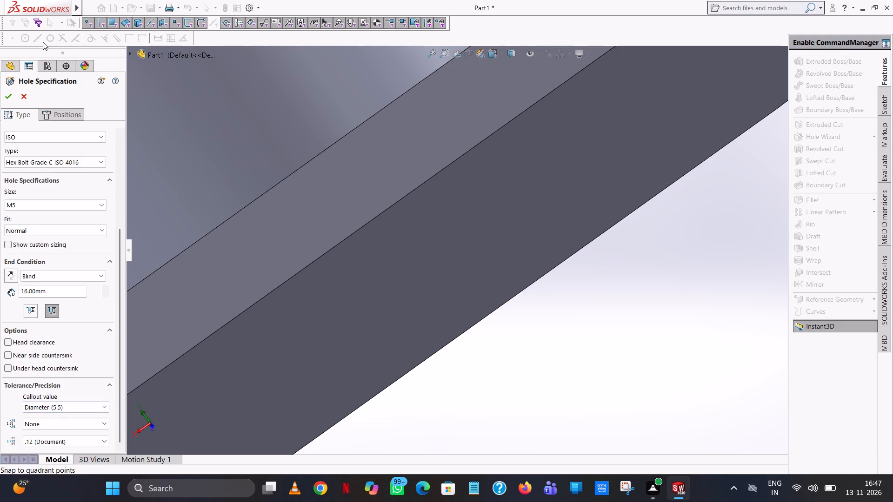
left_click(86, 407)
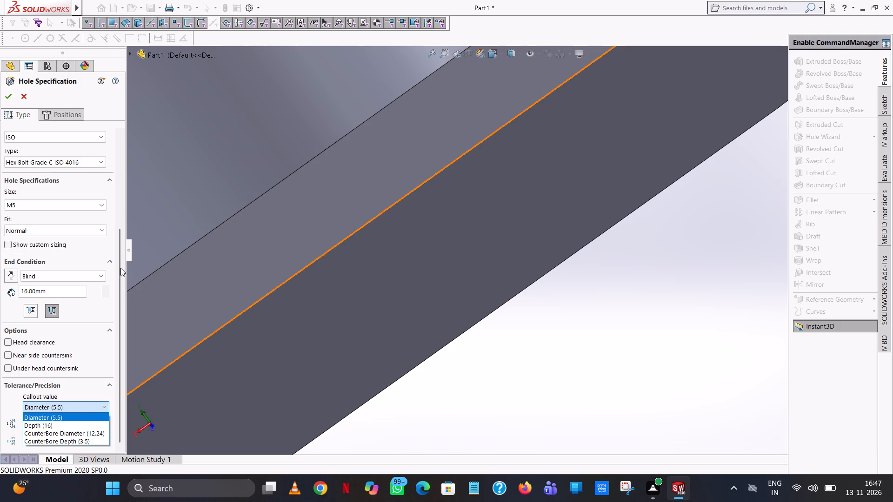
left_click(83, 260)
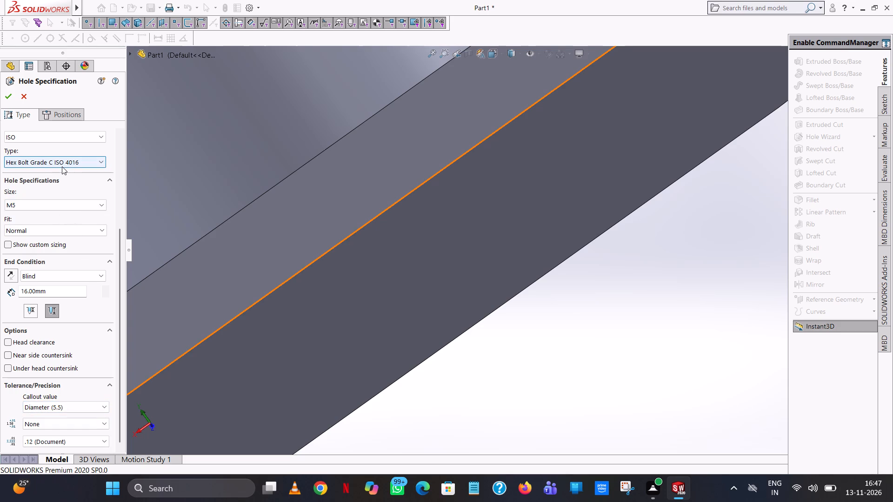
left_click(18, 94)
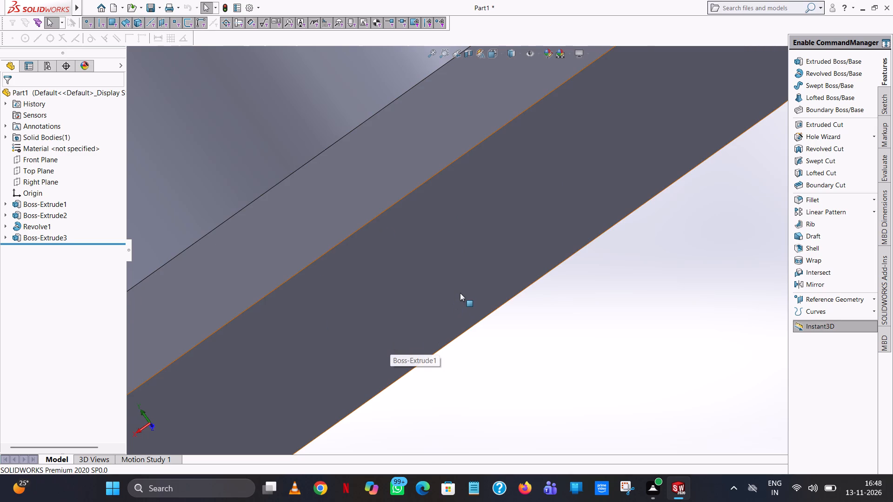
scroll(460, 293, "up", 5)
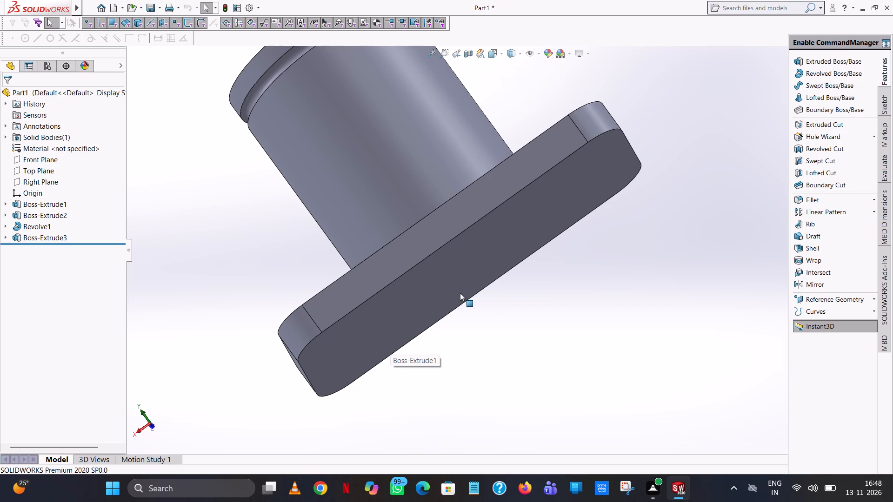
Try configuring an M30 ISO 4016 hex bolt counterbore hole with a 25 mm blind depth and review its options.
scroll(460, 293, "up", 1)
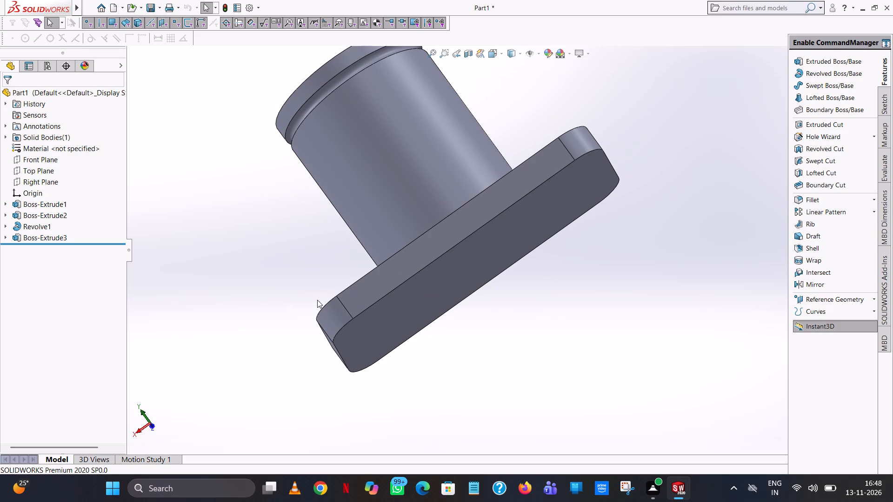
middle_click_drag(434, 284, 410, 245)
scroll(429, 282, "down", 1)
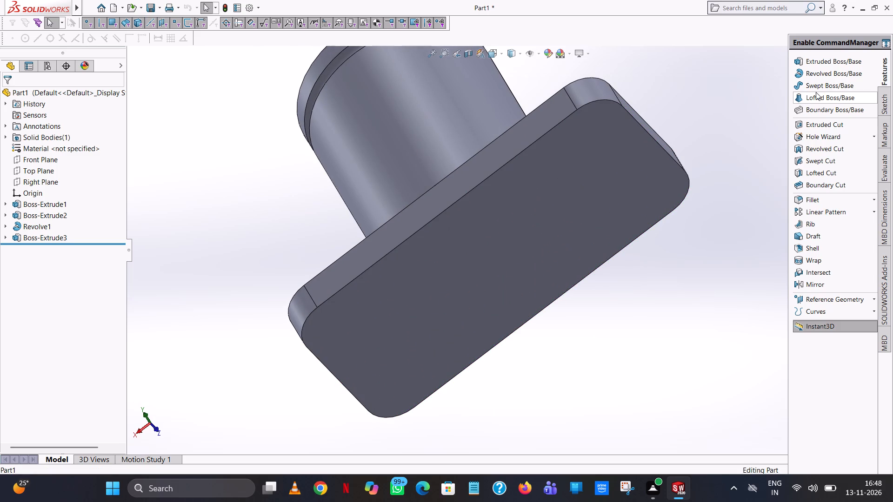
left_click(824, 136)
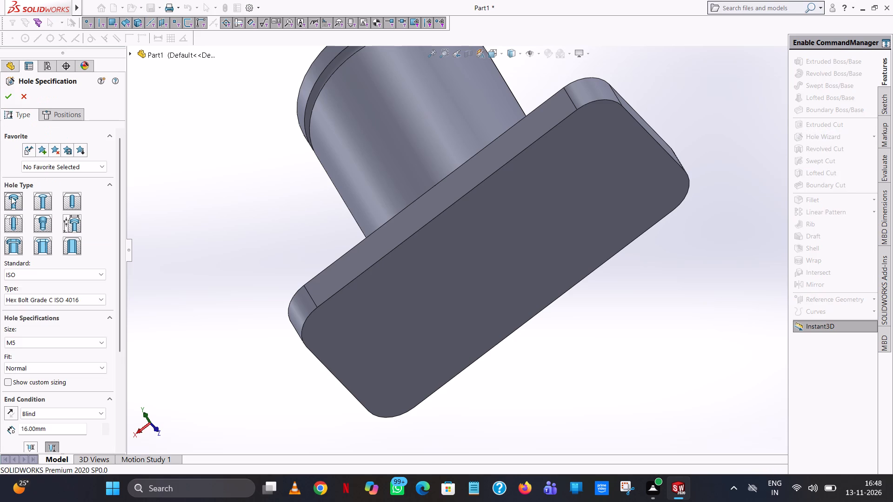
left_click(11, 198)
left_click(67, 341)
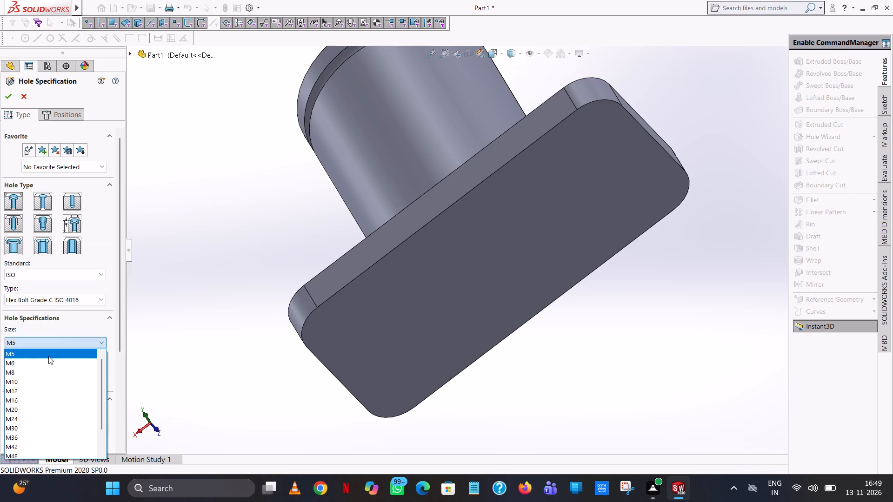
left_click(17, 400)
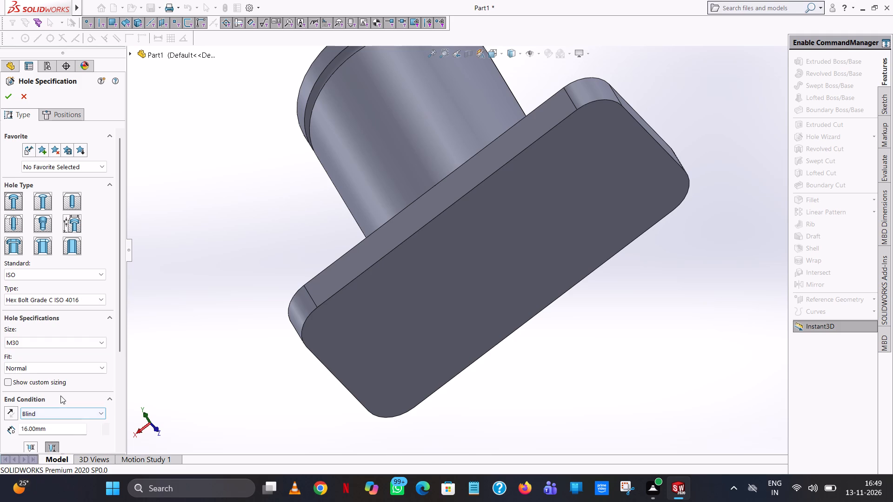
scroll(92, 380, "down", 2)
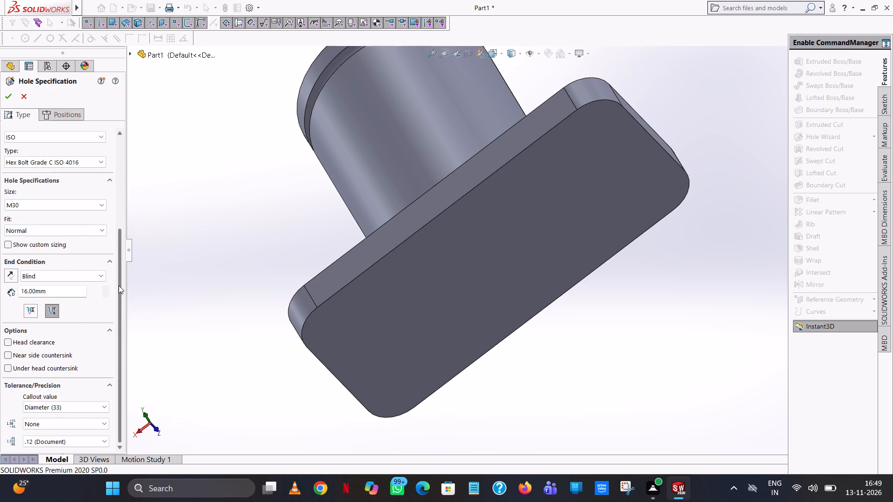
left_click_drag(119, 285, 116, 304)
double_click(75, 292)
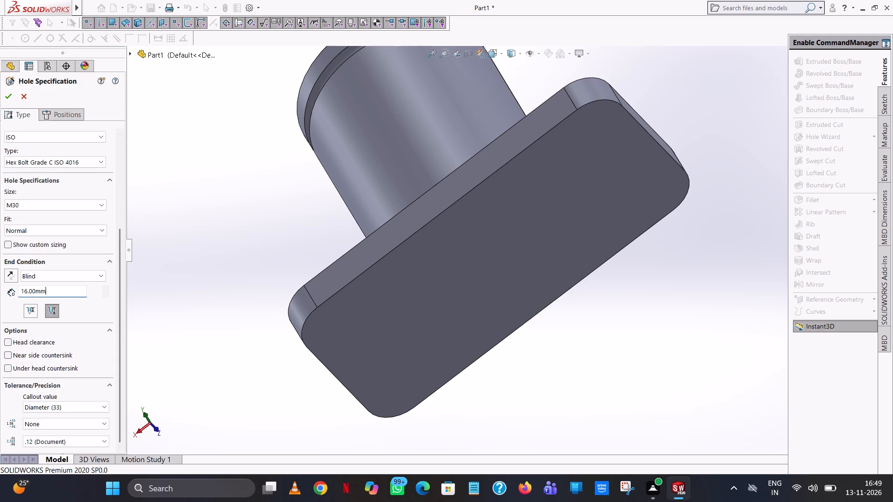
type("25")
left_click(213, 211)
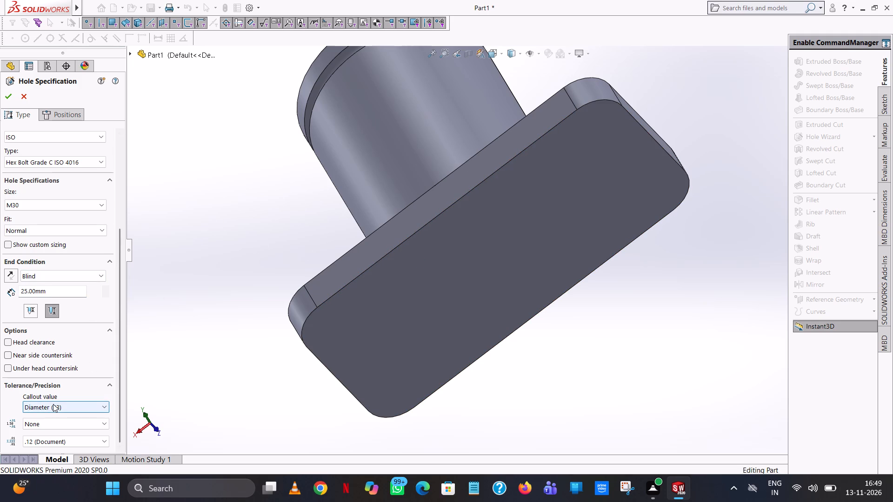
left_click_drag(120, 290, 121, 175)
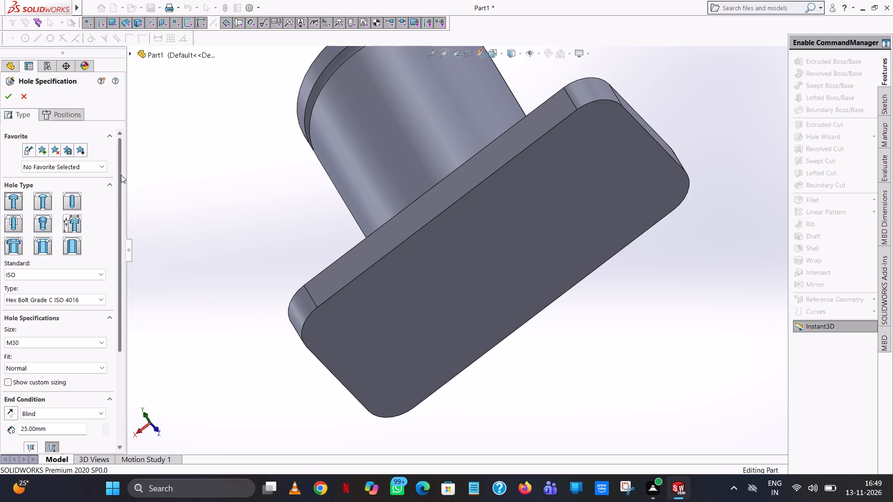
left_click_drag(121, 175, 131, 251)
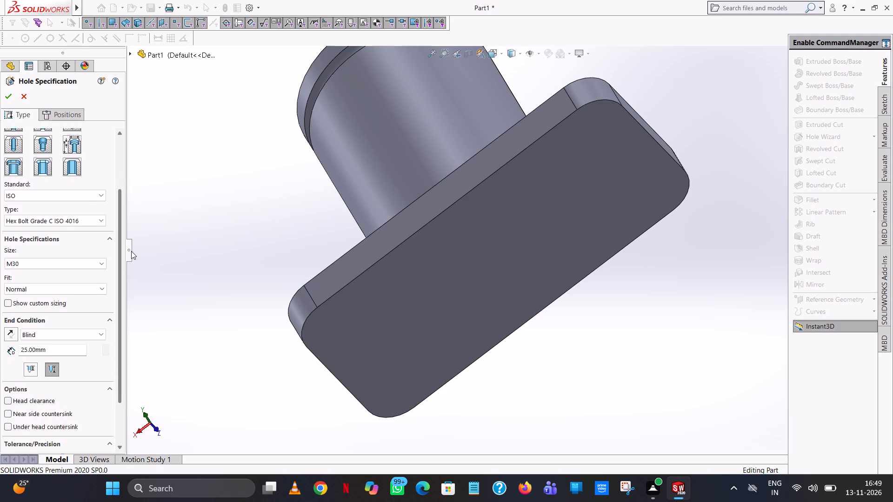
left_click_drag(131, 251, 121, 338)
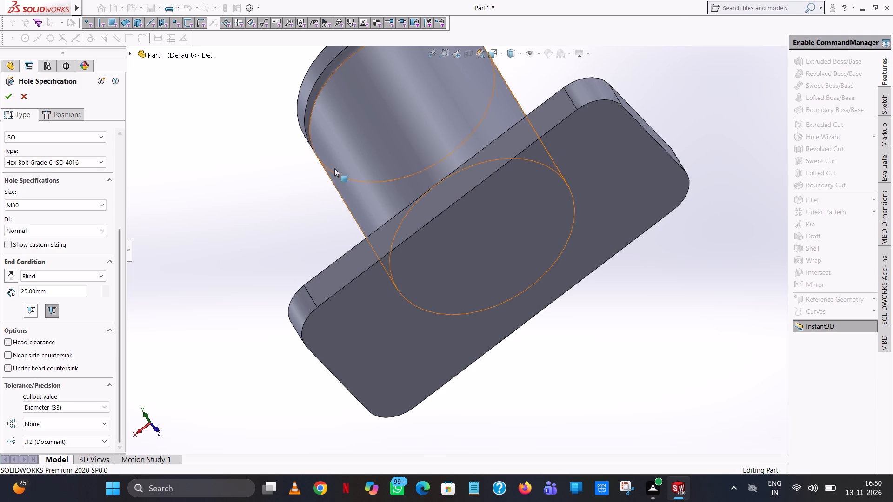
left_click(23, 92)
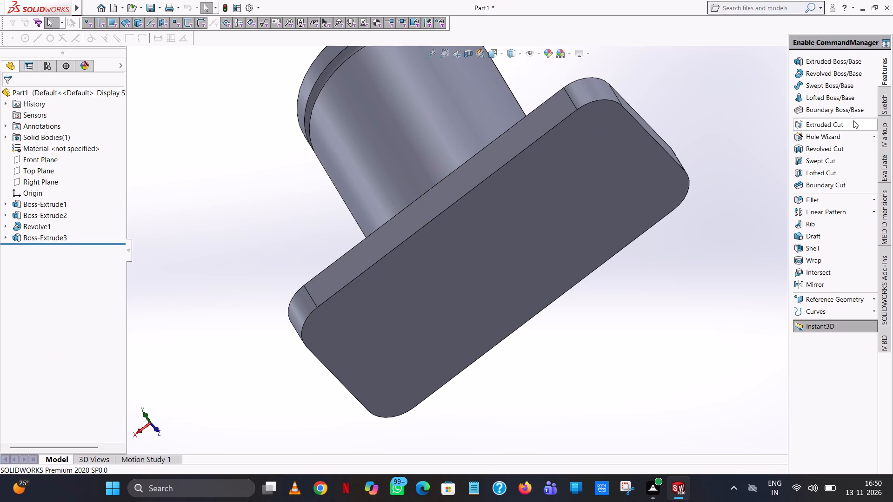
Examine the ISO types offered in the Hole Wizard for plain hole, counterbore, countersink and tapered tap.
left_click(833, 132)
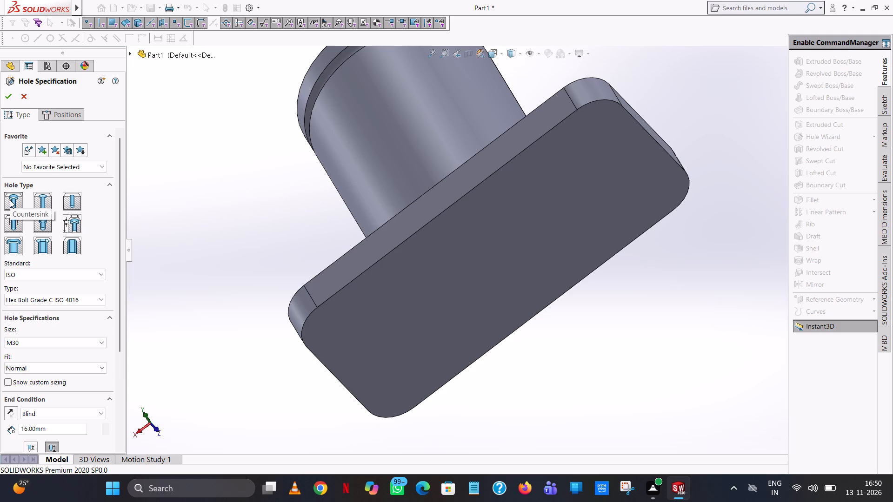
left_click(71, 202)
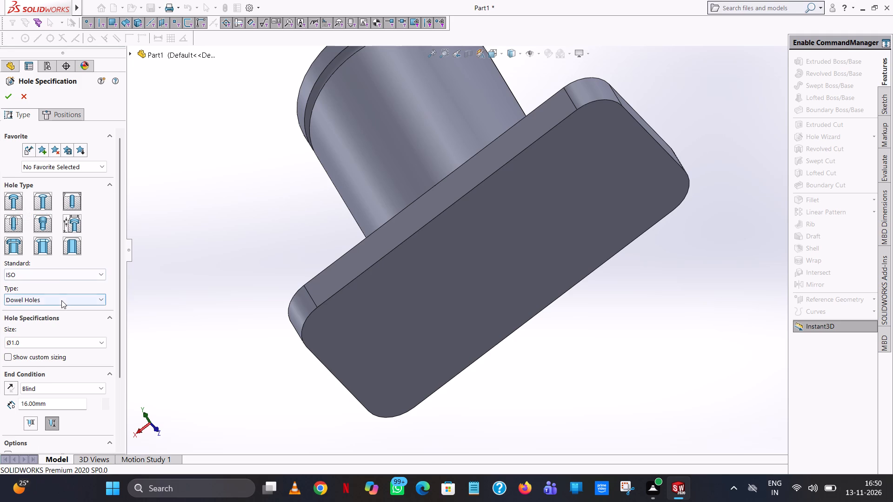
left_click(61, 300)
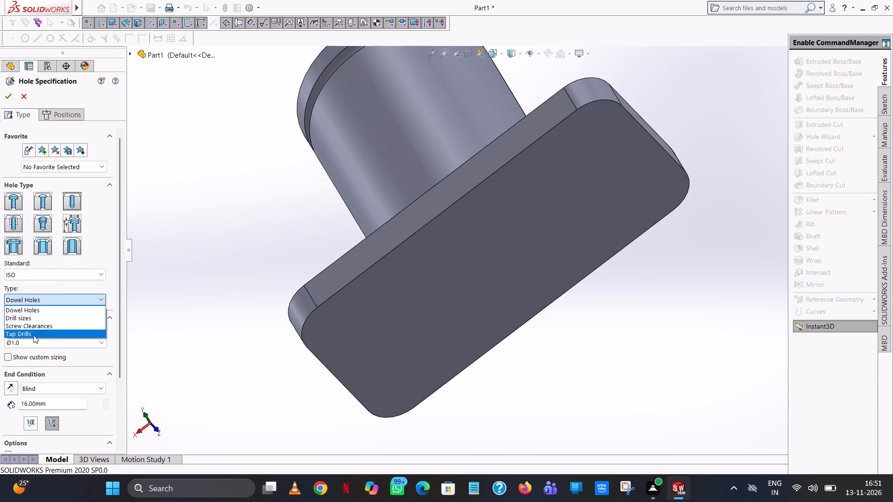
left_click(193, 246)
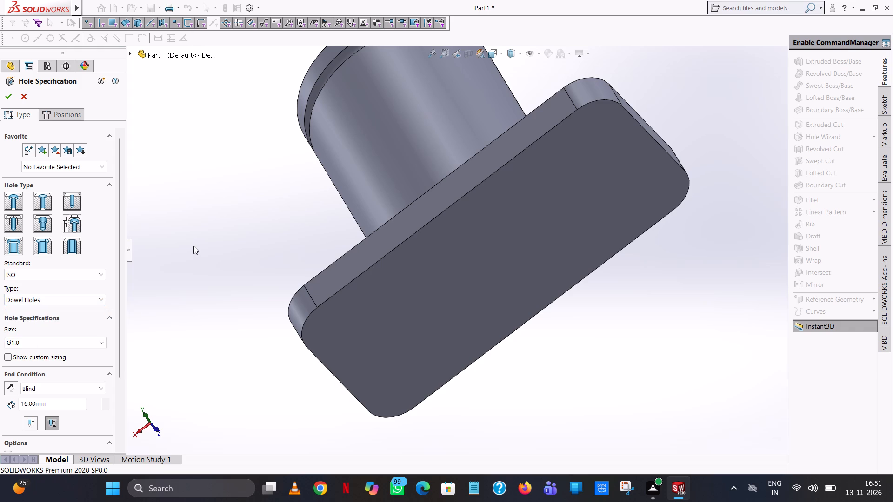
left_click(12, 199)
left_click(44, 297)
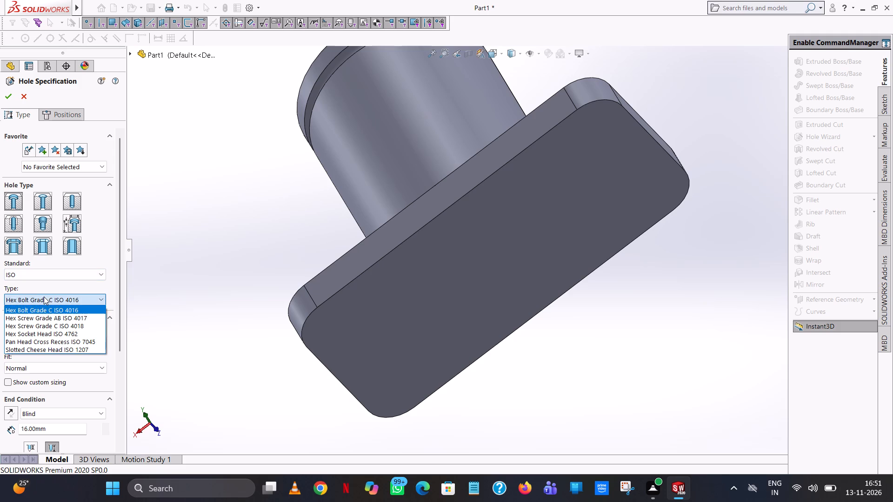
left_click(172, 215)
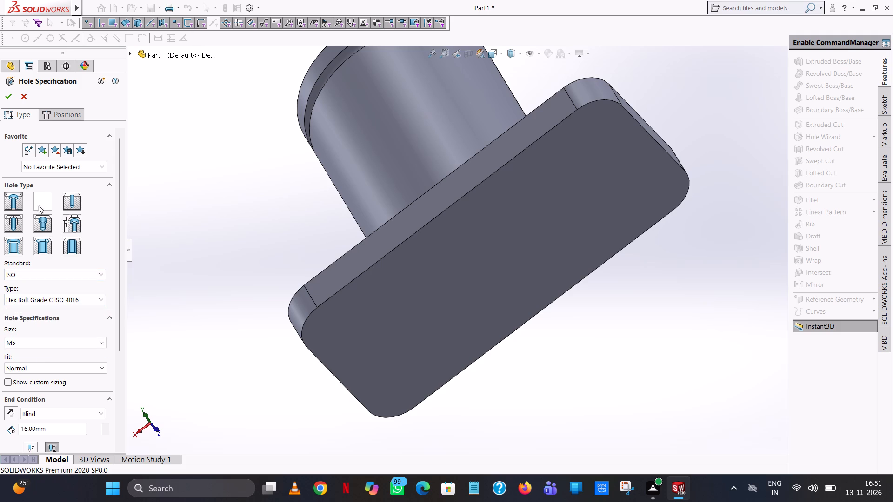
left_click(39, 205)
left_click(60, 302)
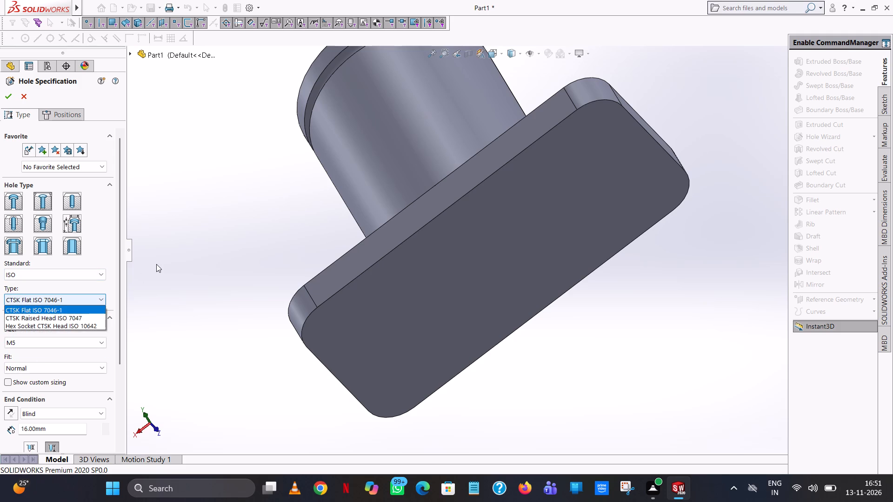
left_click(156, 264)
left_click(76, 201)
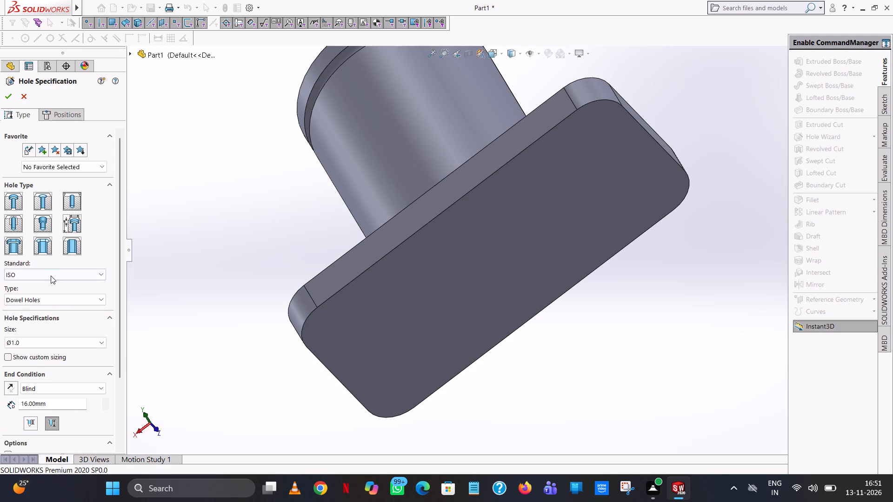
left_click(45, 302)
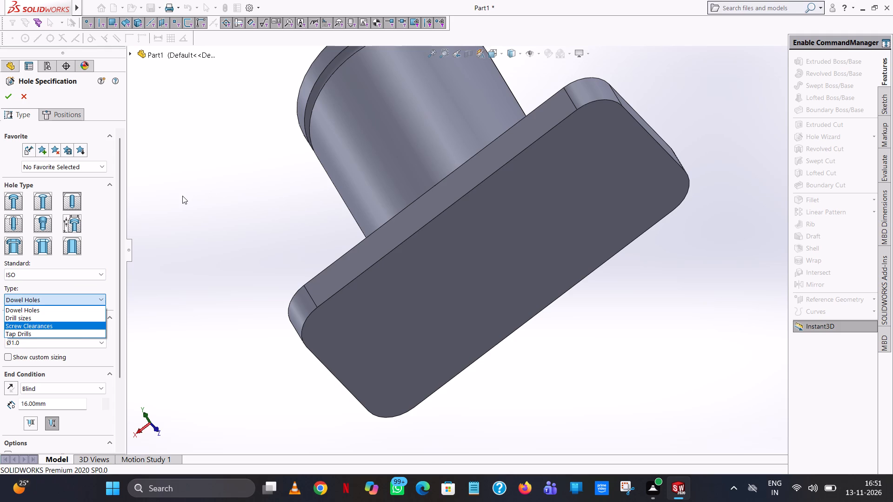
left_click(180, 198)
left_click(46, 230)
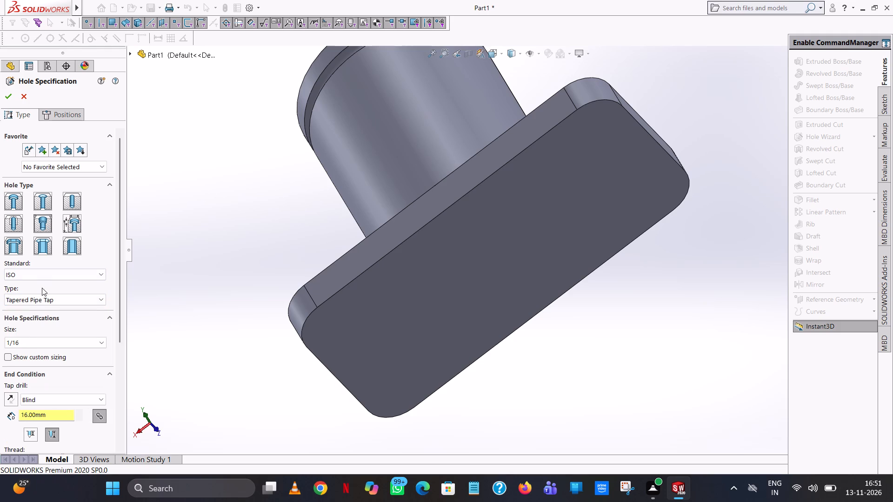
left_click(42, 304)
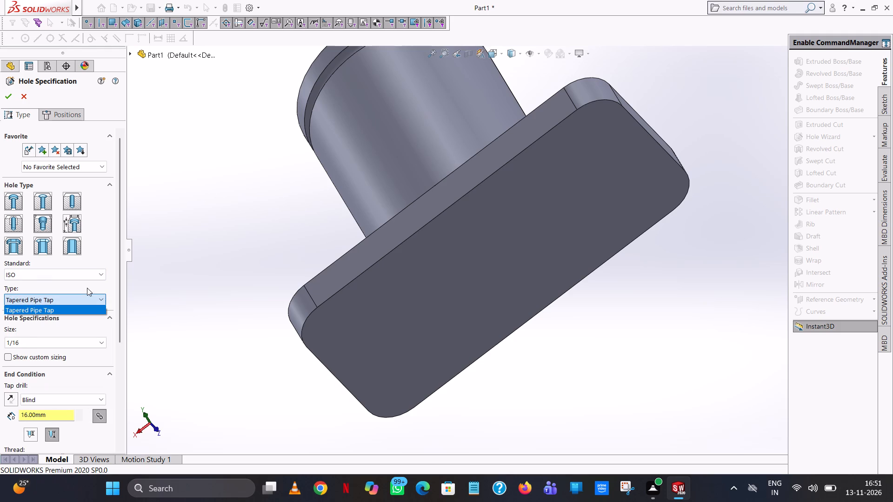
left_click(189, 207)
Configure the hole as an ISO straight tap with type Tapped hole and size M30.
left_click(12, 226)
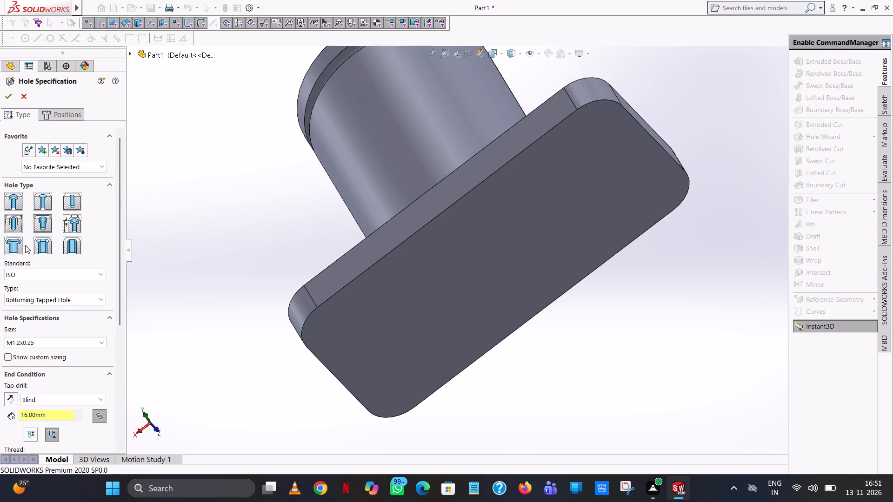
left_click(51, 298)
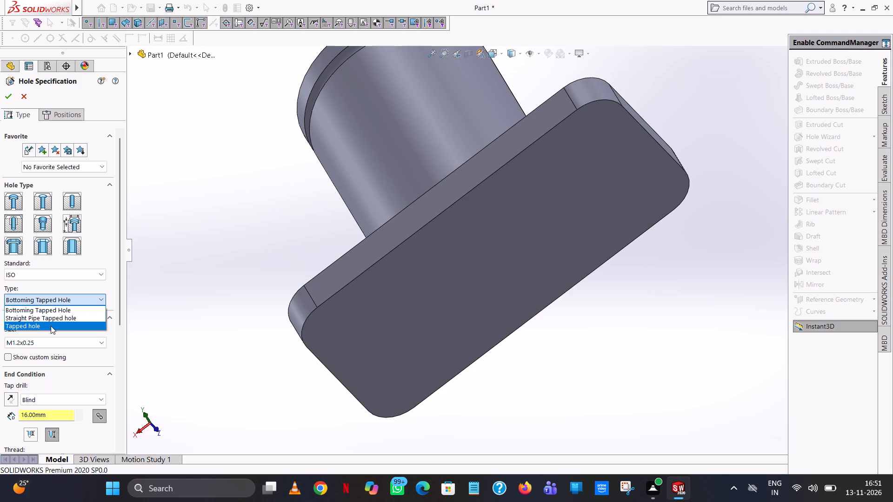
left_click(51, 326)
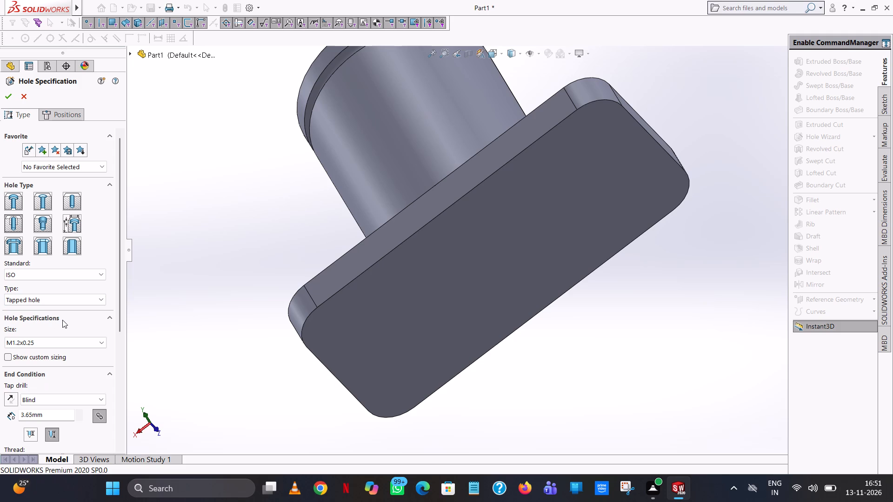
left_click(54, 342)
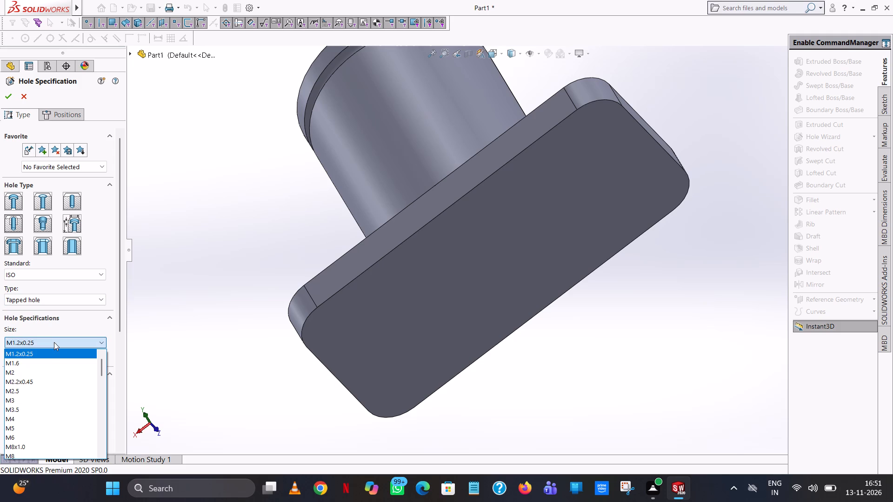
scroll(38, 434, "down", 2)
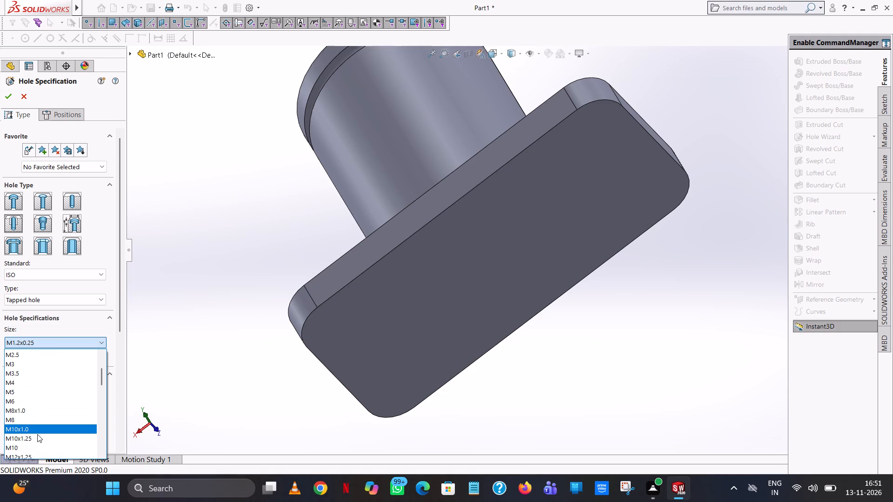
scroll(37, 434, "down", 5)
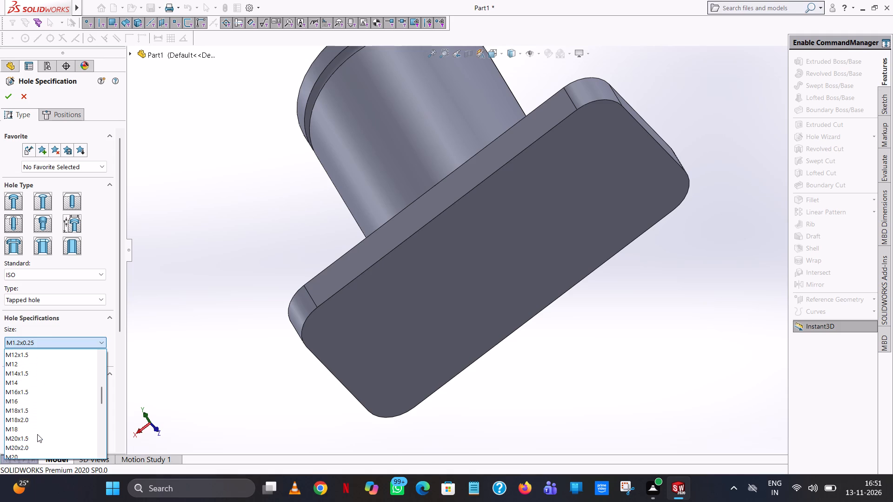
scroll(36, 433, "down", 7)
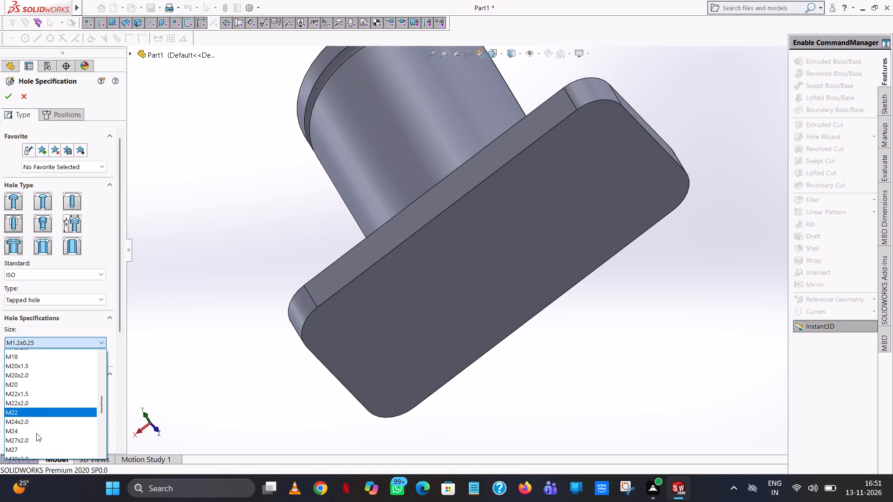
scroll(36, 433, "down", 2)
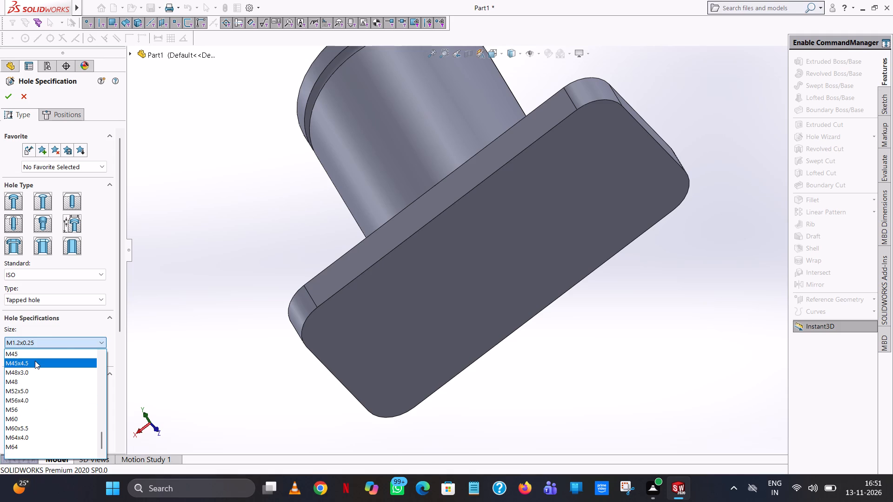
scroll(35, 361, "up", 2)
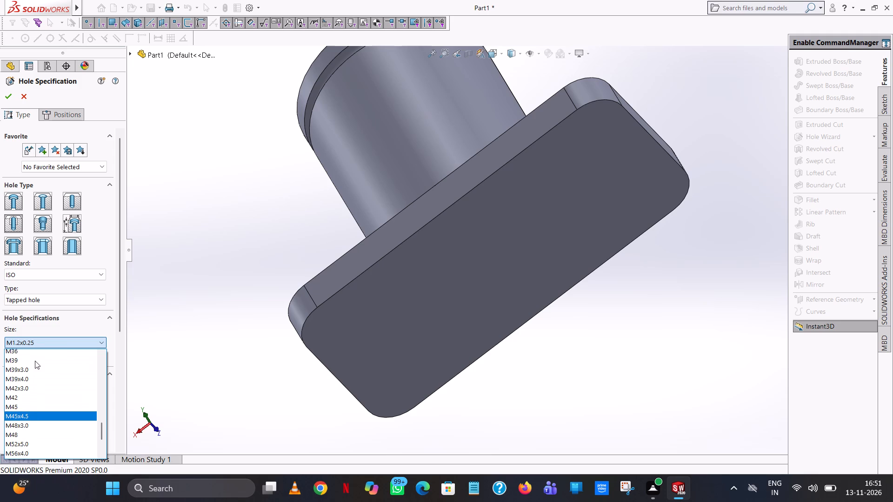
scroll(35, 361, "up", 2)
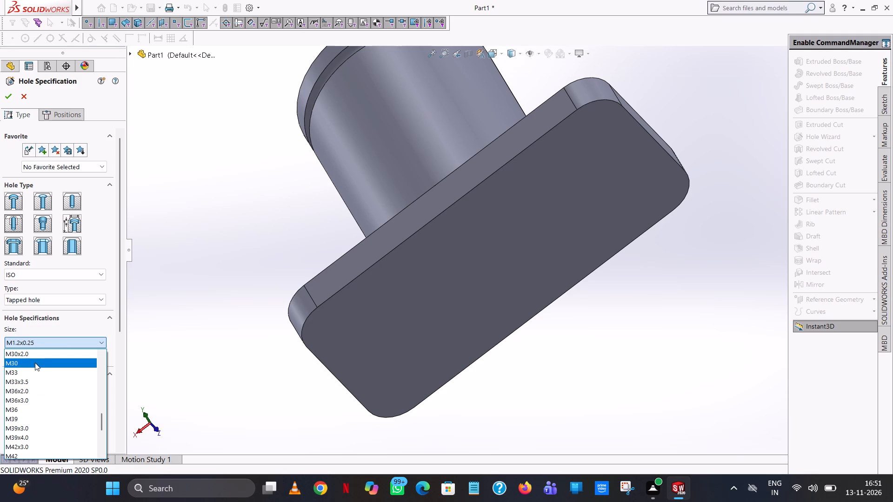
scroll(35, 363, "up", 1)
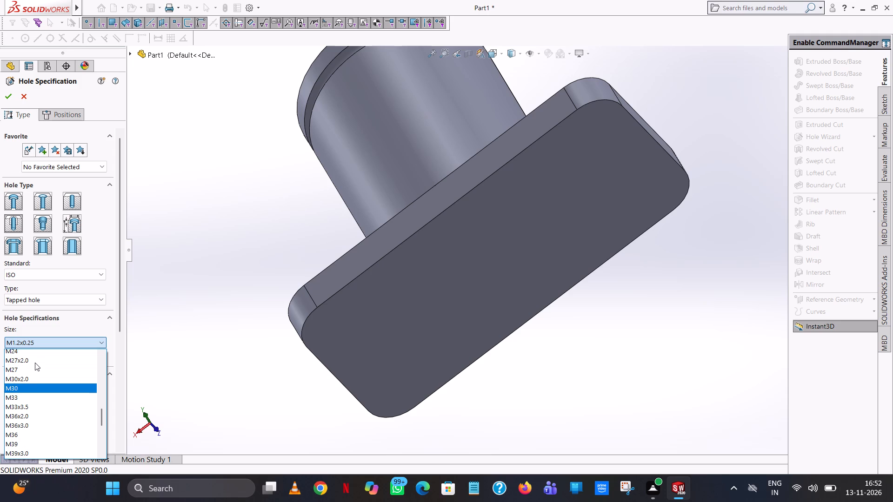
left_click(14, 389)
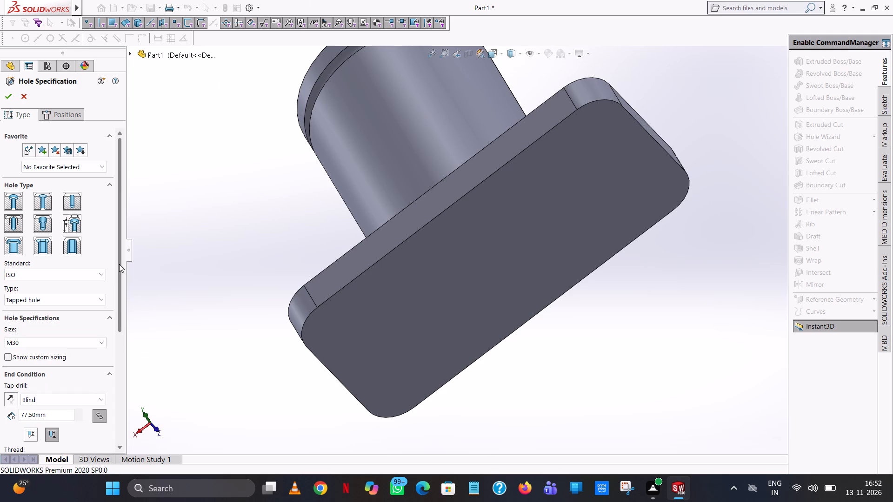
Set the blind tap drill depth to 25 mm and the thread depth to 16 mm, and review the remaining hole options.
left_click_drag(120, 264, 117, 287)
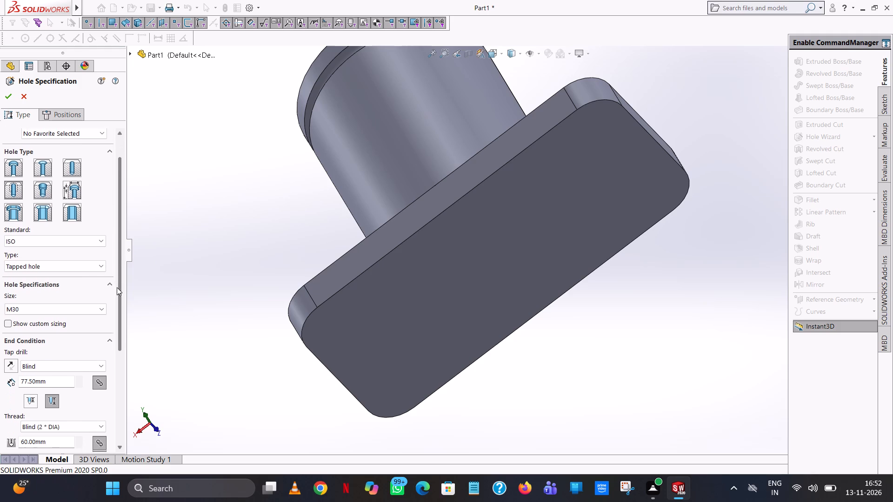
left_click_drag(117, 287, 118, 314)
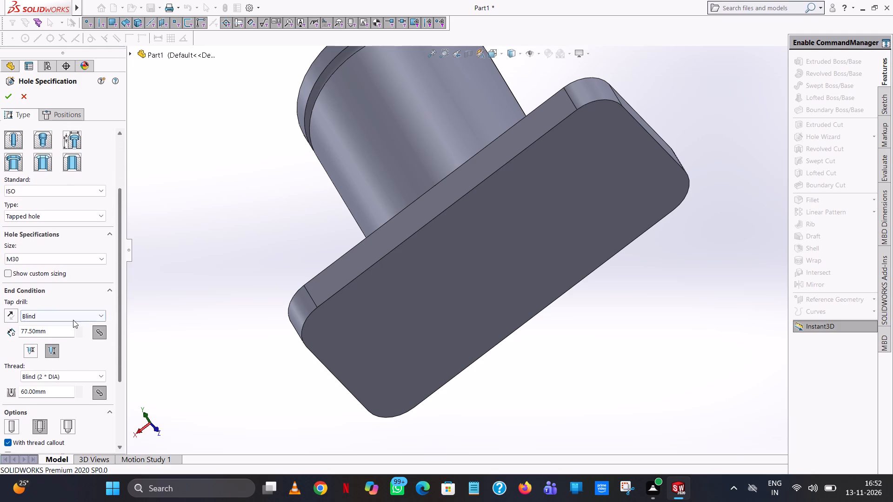
double_click(57, 333)
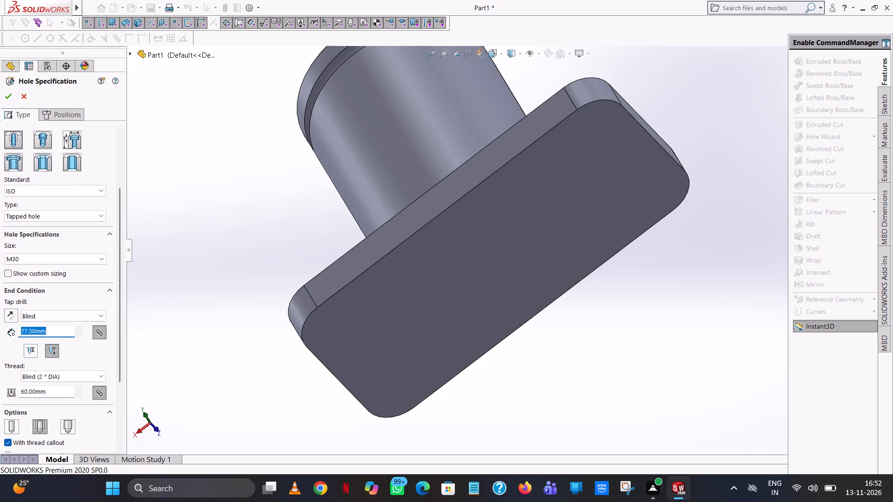
type("25")
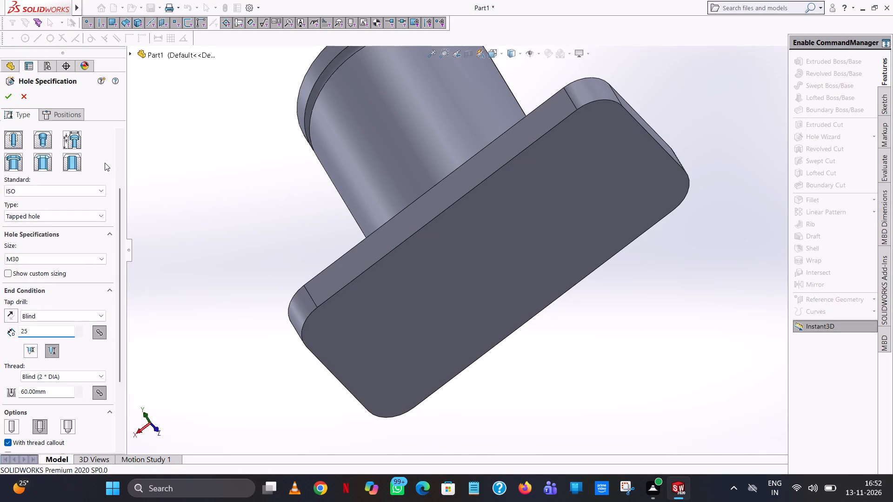
left_click(197, 223)
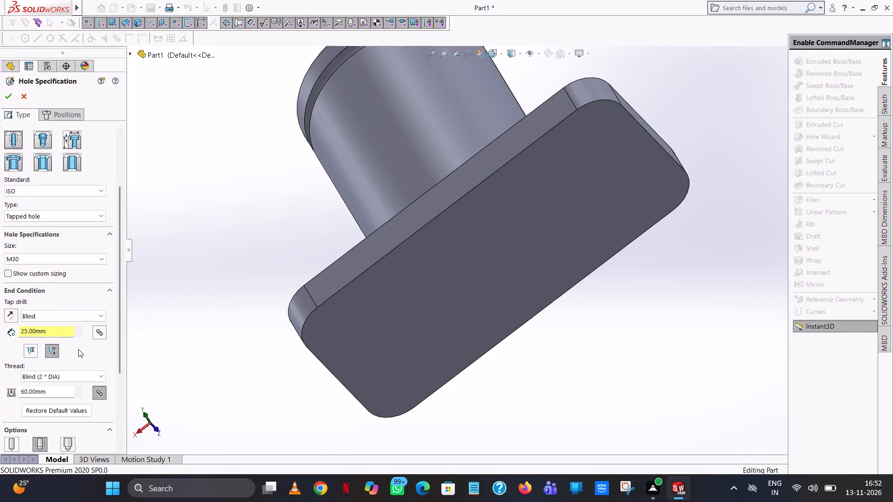
double_click(49, 395)
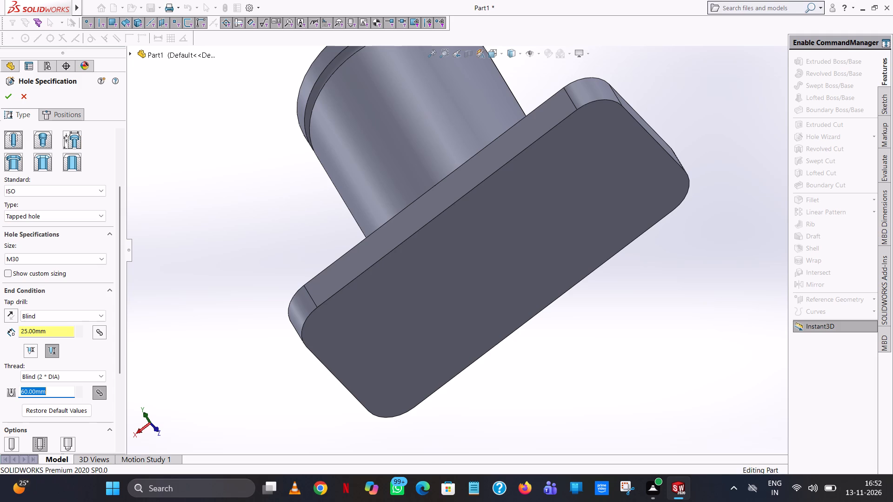
key("2")
type("5-9")
left_click(209, 295)
scroll(155, 372, "down", 1)
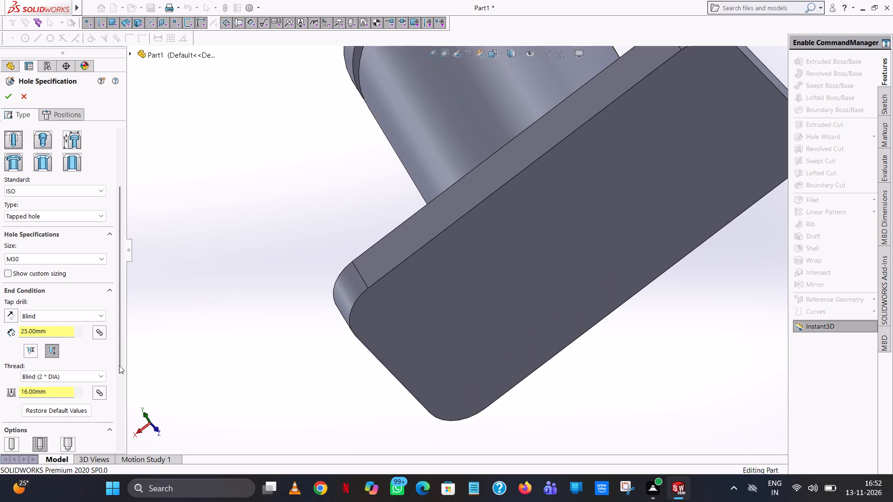
left_click_drag(119, 347, 123, 433)
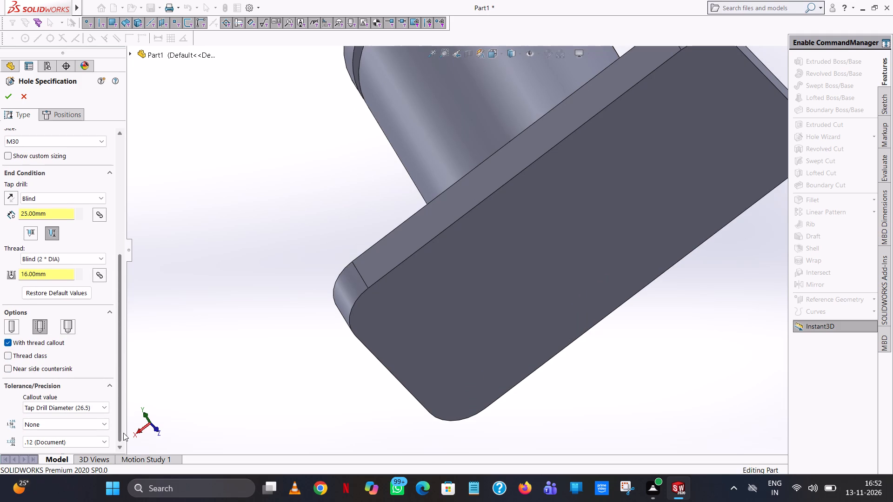
left_click_drag(123, 433, 128, 261)
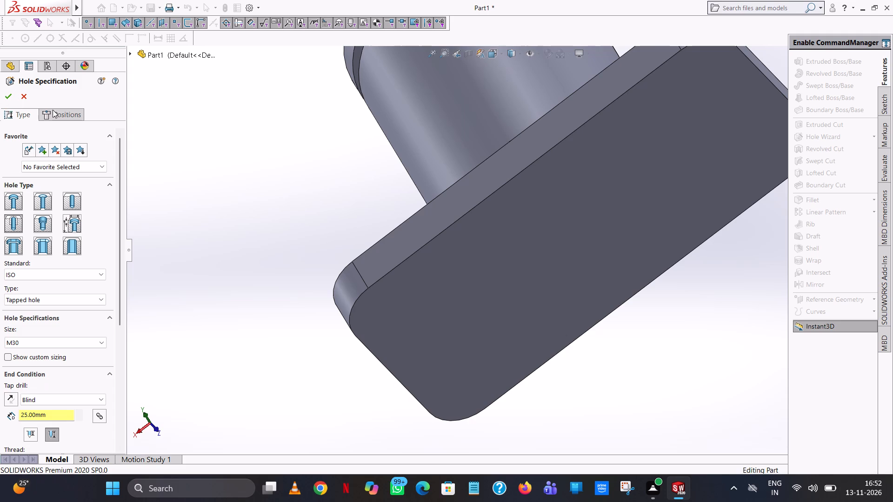
Place the M30 tapped hole at the origin on the base's underside and create it.
left_click(66, 111)
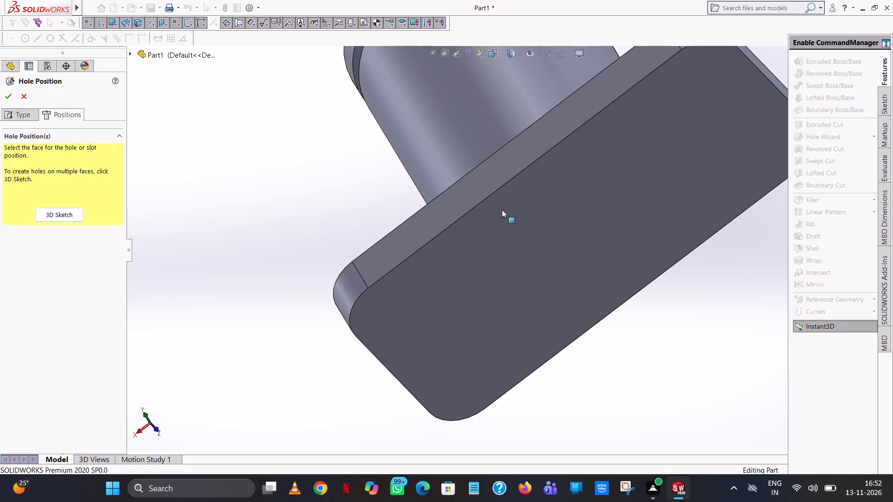
left_click(605, 227)
middle_click_drag(581, 246, 554, 194)
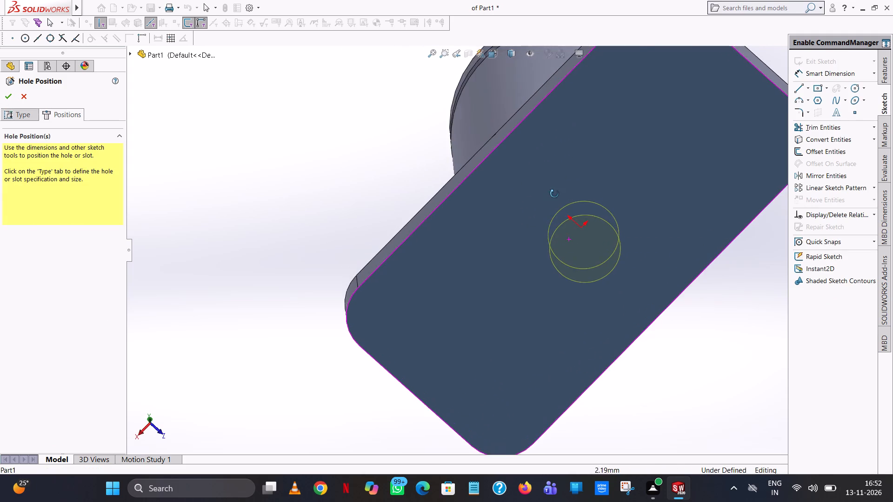
middle_click_drag(554, 194, 555, 193)
scroll(555, 193, "up", 1)
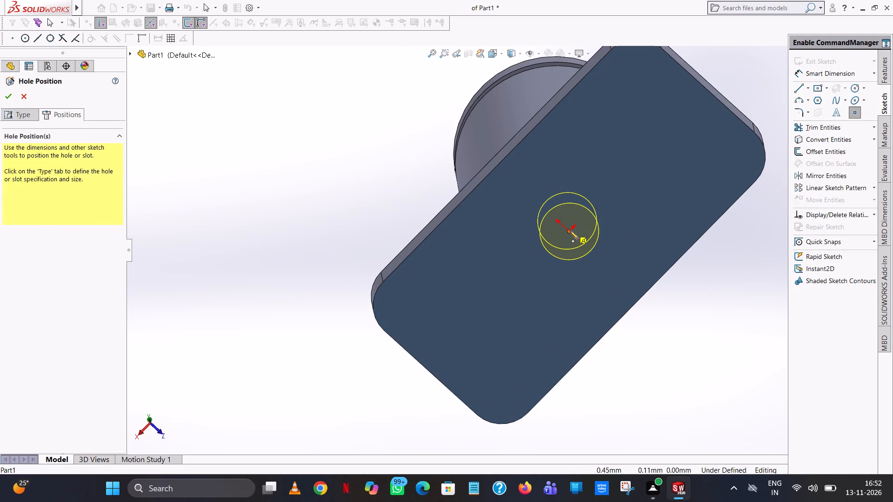
left_click(570, 231)
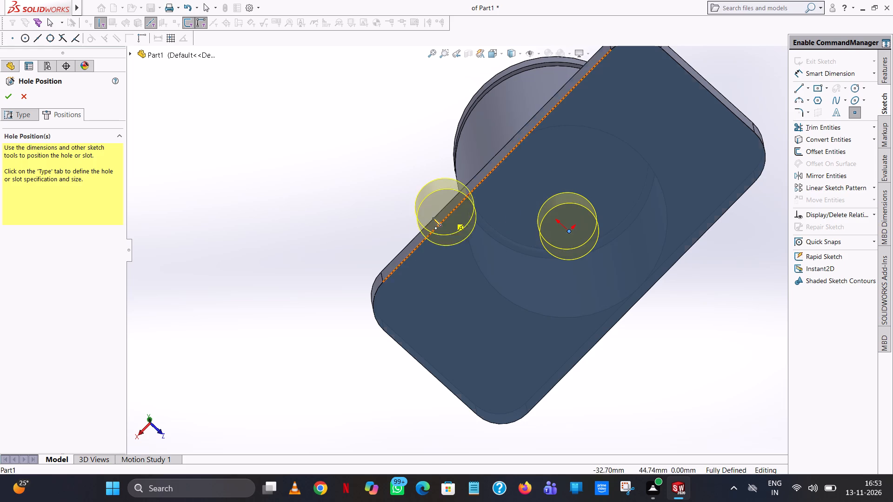
key("Escape")
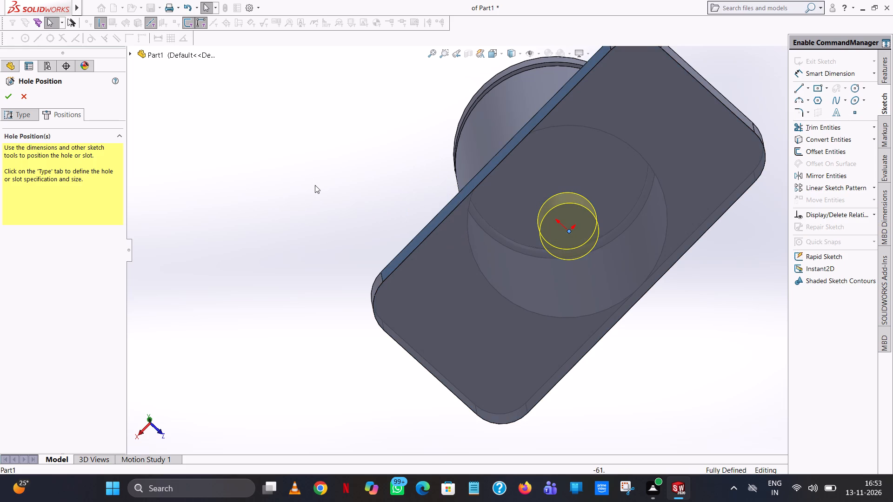
scroll(313, 183, "up", 1)
middle_click_drag(313, 183, 367, 299)
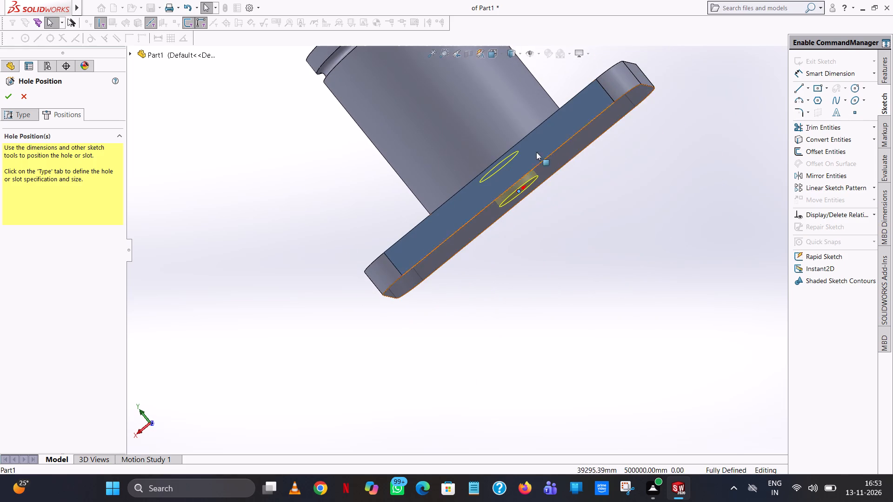
scroll(510, 157, "down", 9)
scroll(512, 205, "up", 6)
middle_click_drag(512, 209, 505, 212)
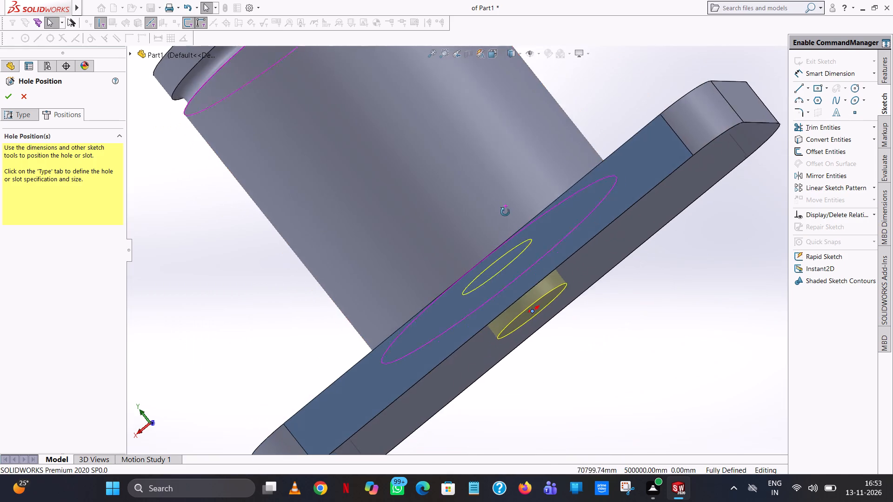
middle_click_drag(505, 212, 526, 200)
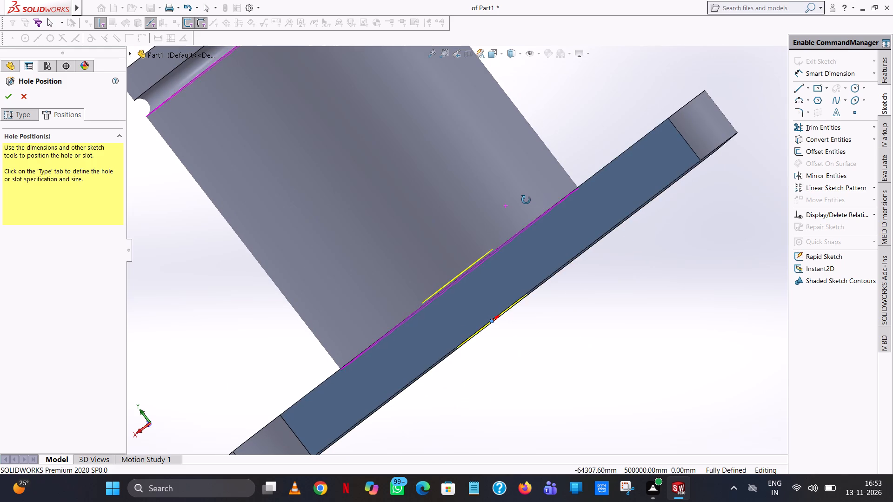
middle_click_drag(526, 200, 515, 148)
scroll(515, 148, "up", 1)
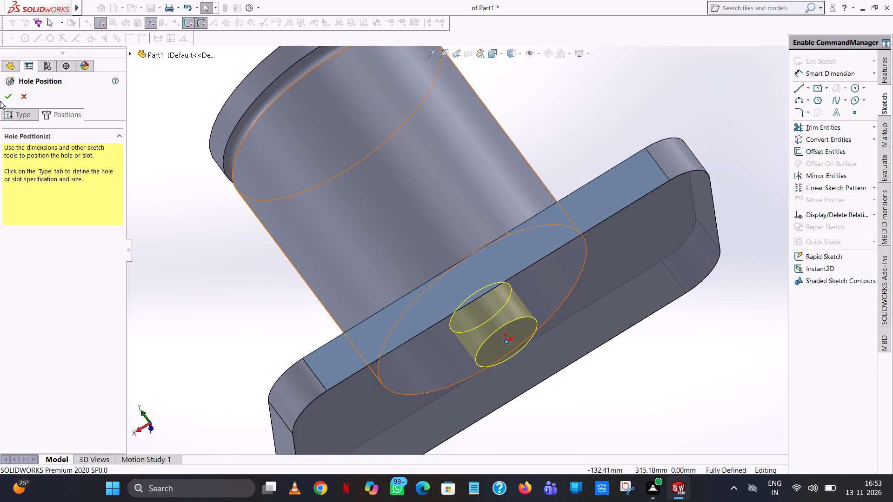
left_click(9, 93)
left_click(588, 114)
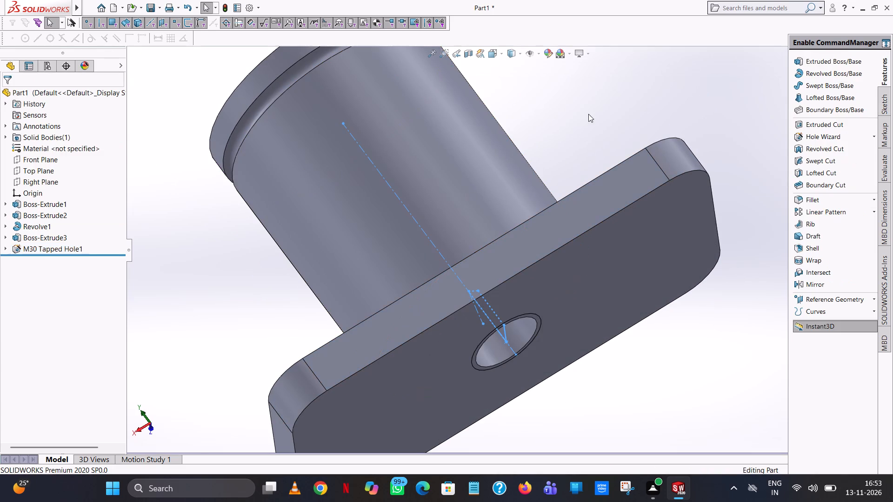
Examine the M30 tapped hole's depth and drill point inside the base using the wireframe display.
scroll(572, 163, "up", 1)
middle_click_drag(572, 163, 525, 40)
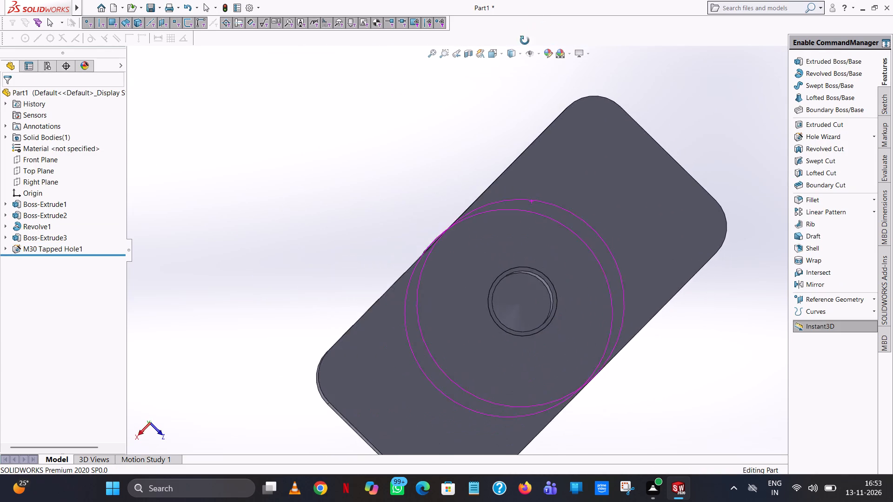
middle_click_drag(525, 40, 586, 247)
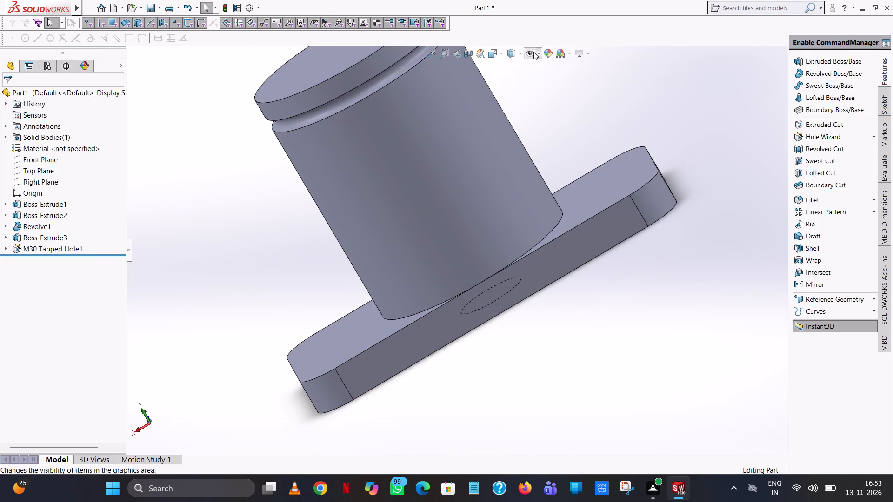
left_click(521, 50)
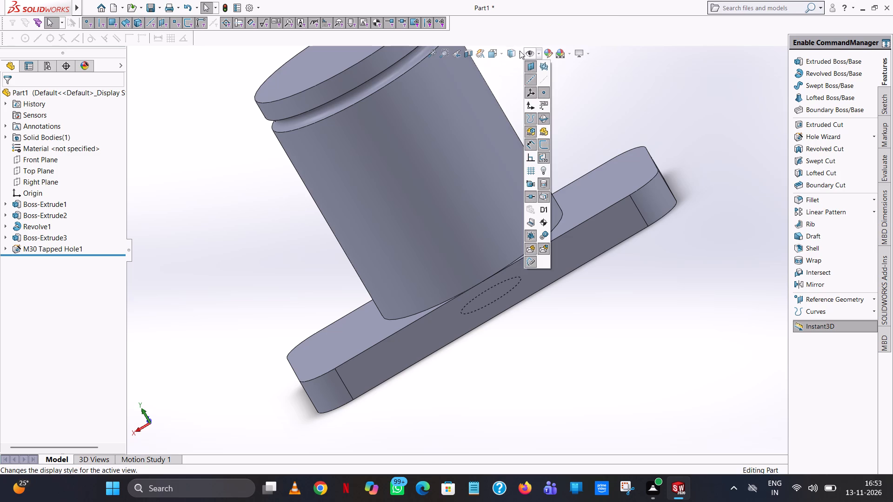
left_click(520, 51)
left_click(520, 51)
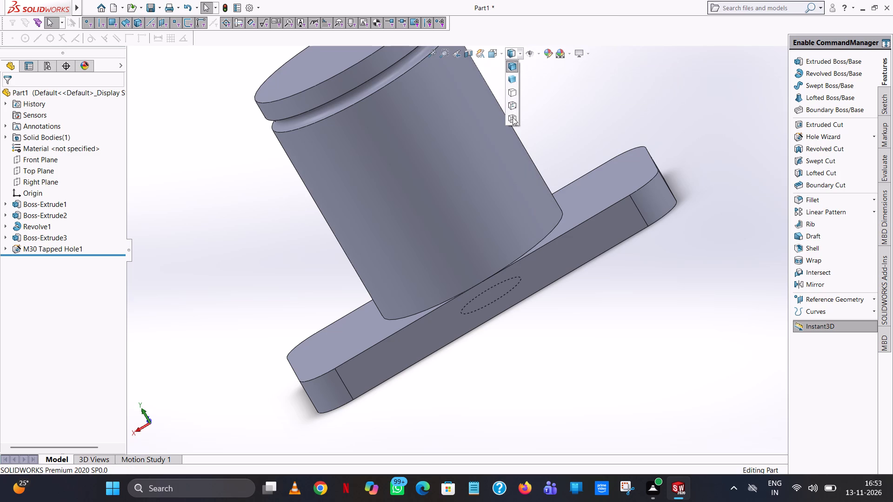
left_click(513, 117)
scroll(487, 303, "down", 3)
middle_click_drag(484, 292, 475, 228)
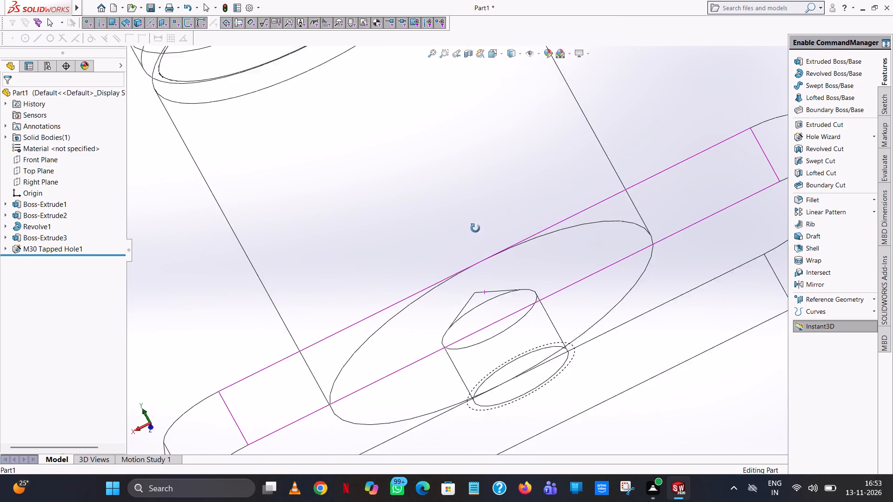
middle_click_drag(475, 228, 474, 252)
scroll(475, 234, "down", 1)
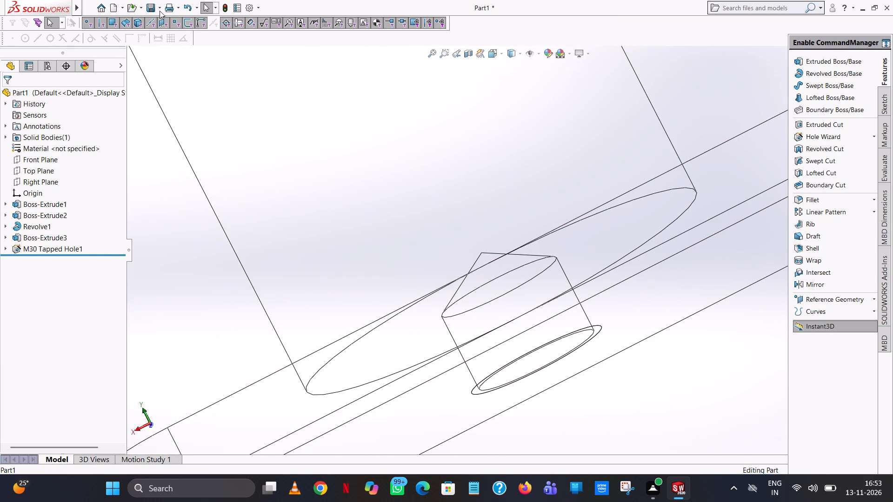
Undo the creation of the M30 tapped hole in the base.
left_click(186, 9)
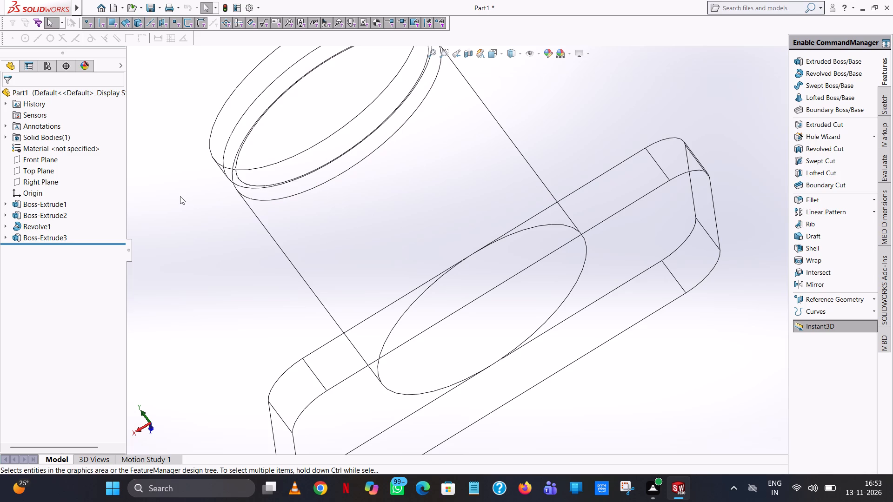
Return the whole model's display style to Shaded With Edges.
scroll(290, 203, "up", 2)
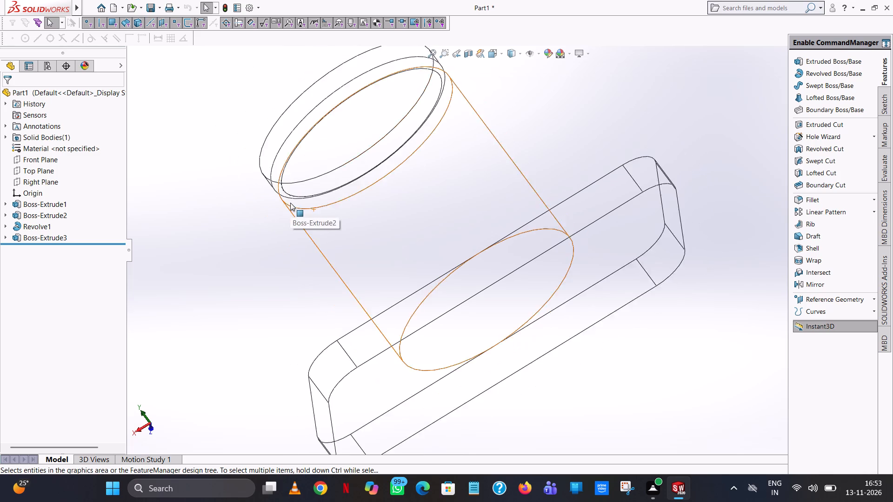
scroll(290, 203, "up", 5)
middle_click_drag(498, 361, 524, 267)
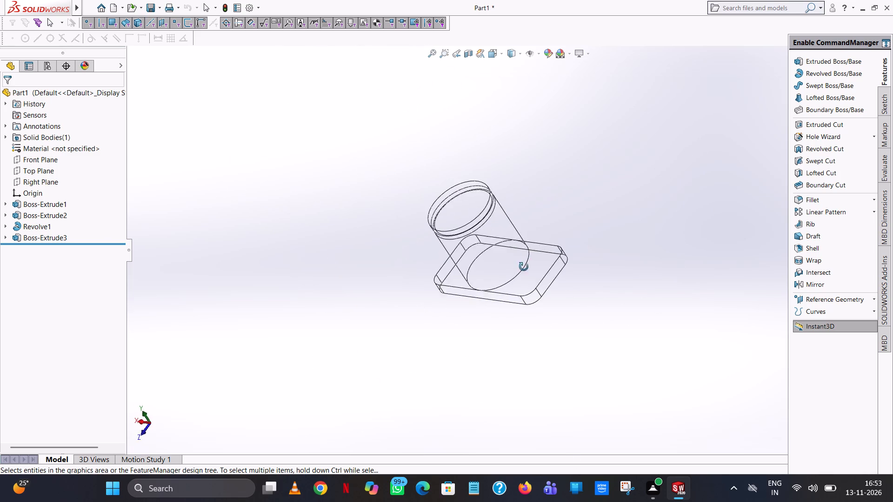
middle_click_drag(524, 267, 511, 341)
scroll(511, 331, "down", 1)
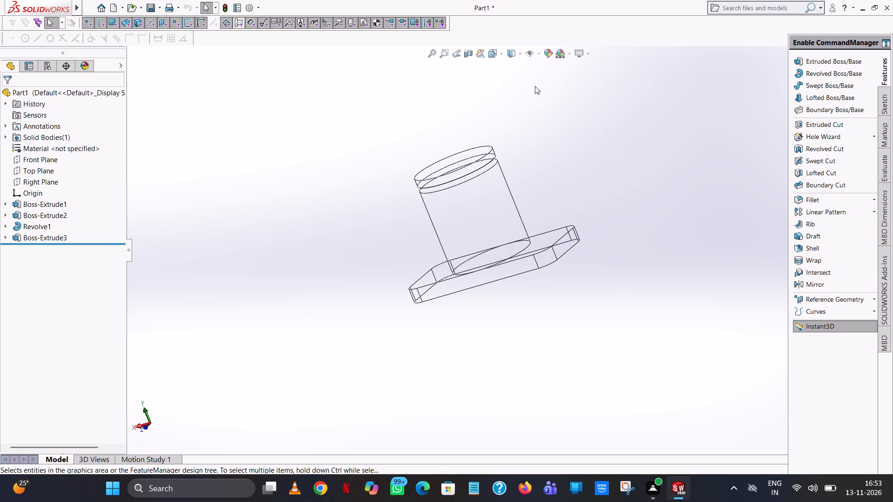
left_click(520, 55)
left_click(513, 64)
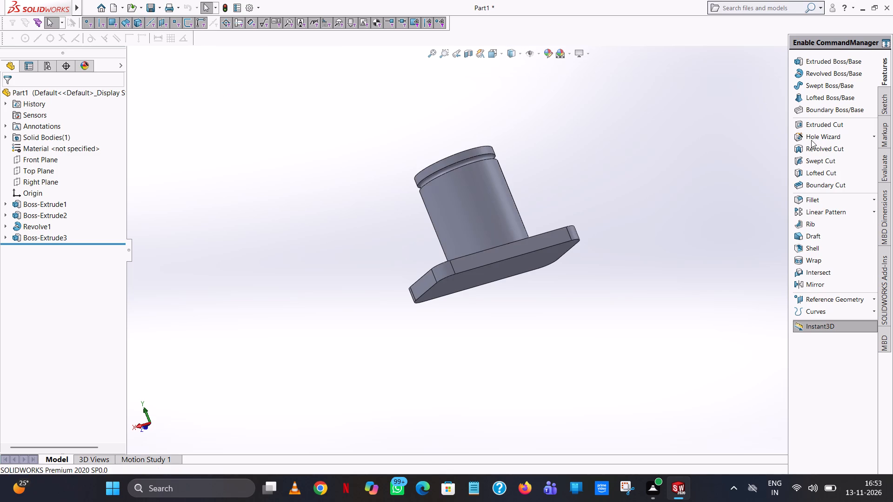
Start a new ISO M30 straight tapped hole in the Hole Wizard with a blind tap drill depth of 25 mm.
left_click(811, 140)
left_click(17, 221)
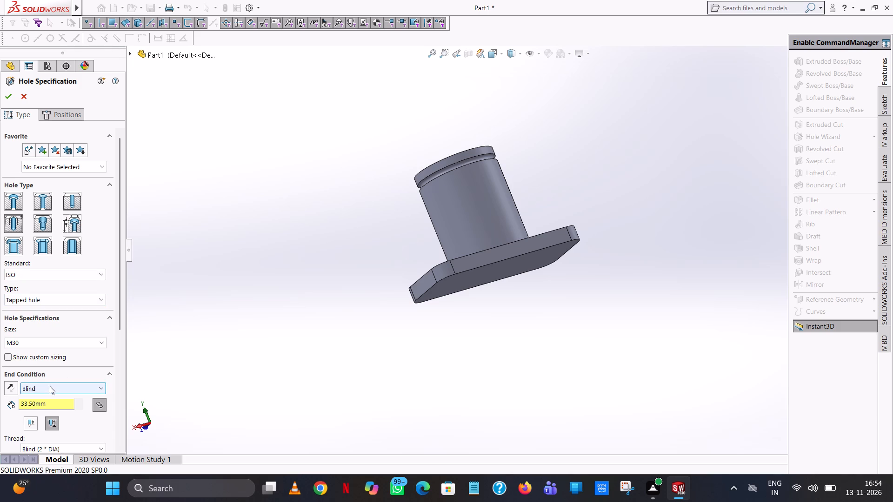
left_click_drag(123, 304, 127, 343)
double_click(56, 342)
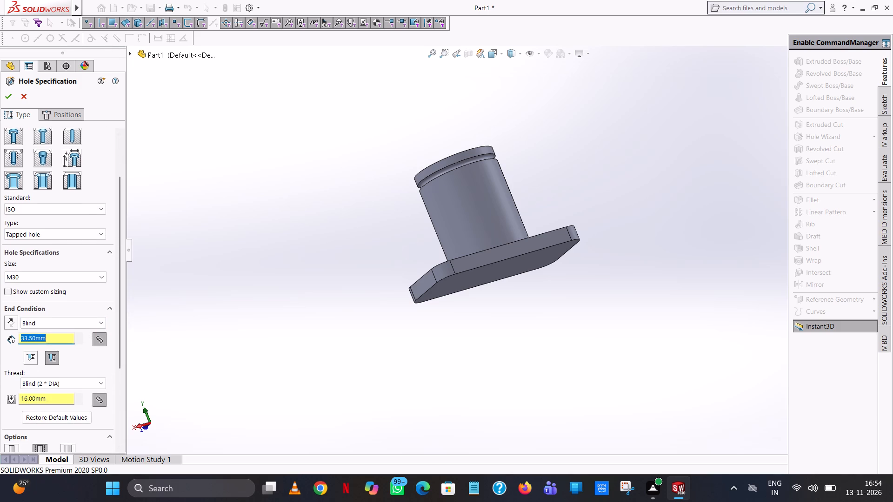
type("25")
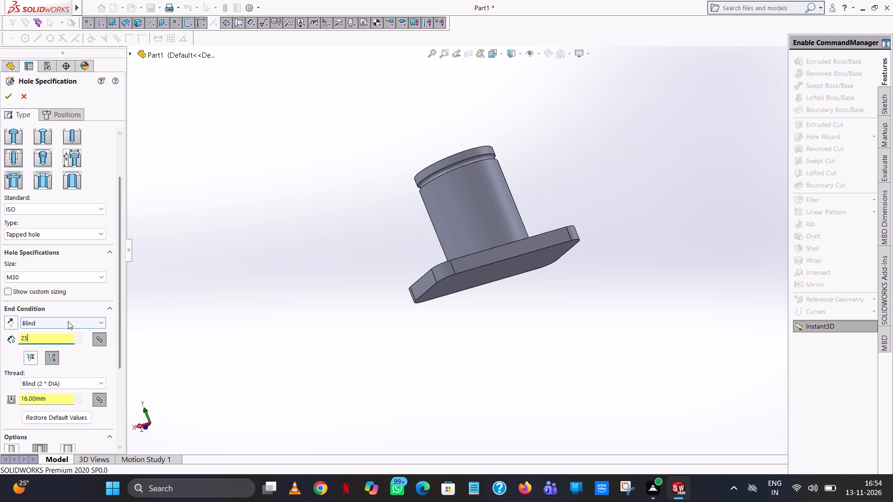
left_click(67, 321)
left_click(36, 339)
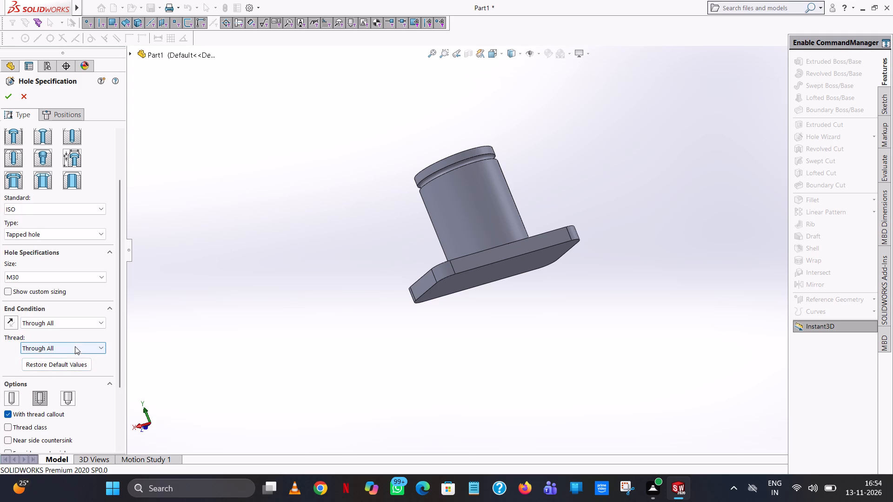
left_click(80, 318)
left_click(47, 334)
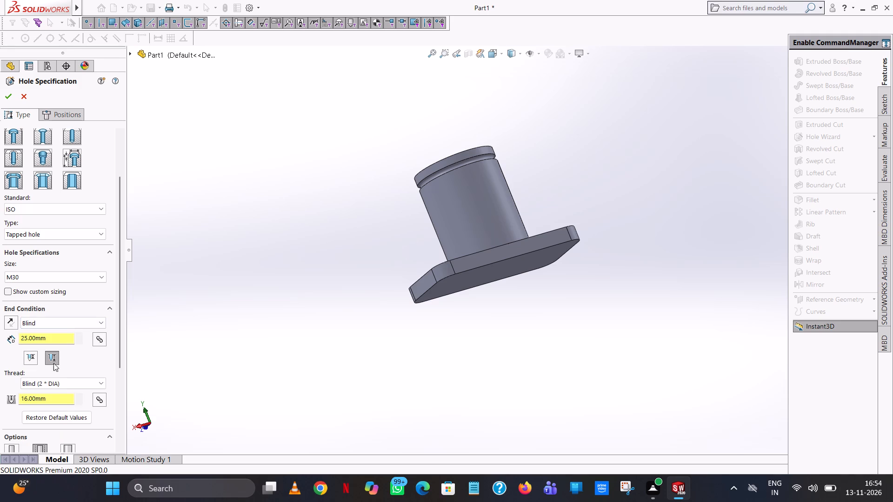
Review the hole options and set the blind (2 * DIA) thread depth of the M30 tap to 0.
left_click_drag(120, 303, 120, 340)
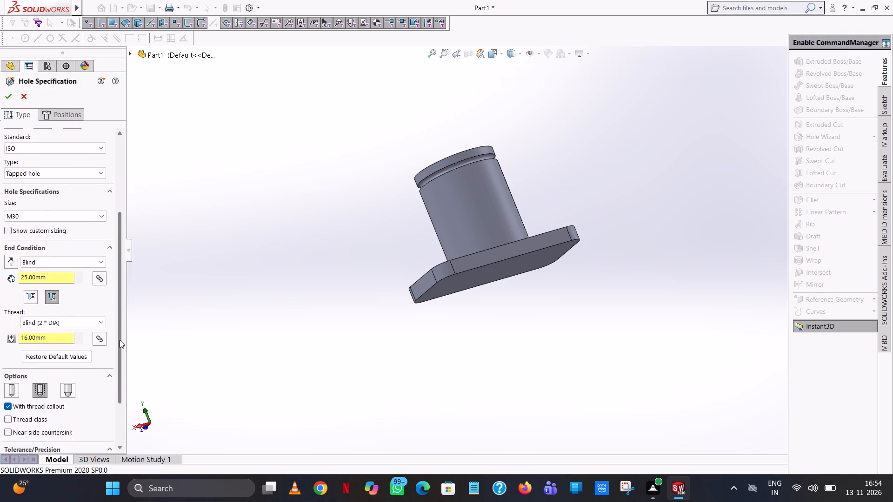
left_click_drag(120, 340, 120, 354)
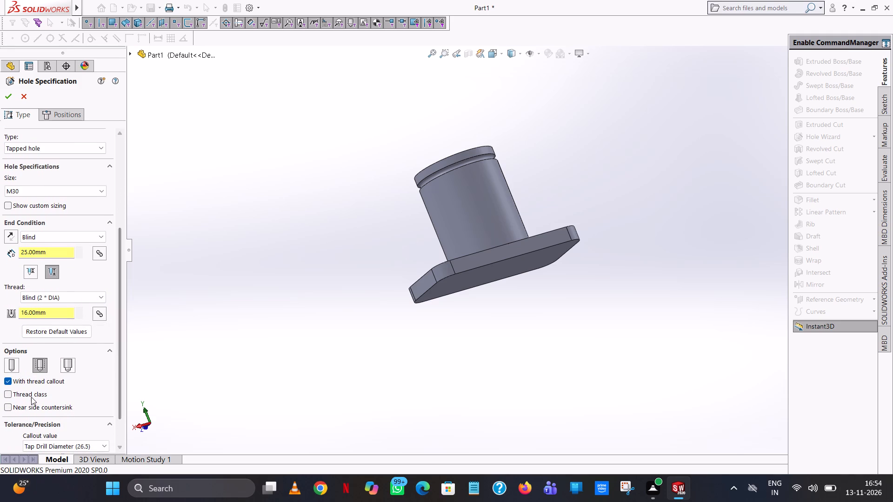
left_click_drag(121, 313, 127, 340)
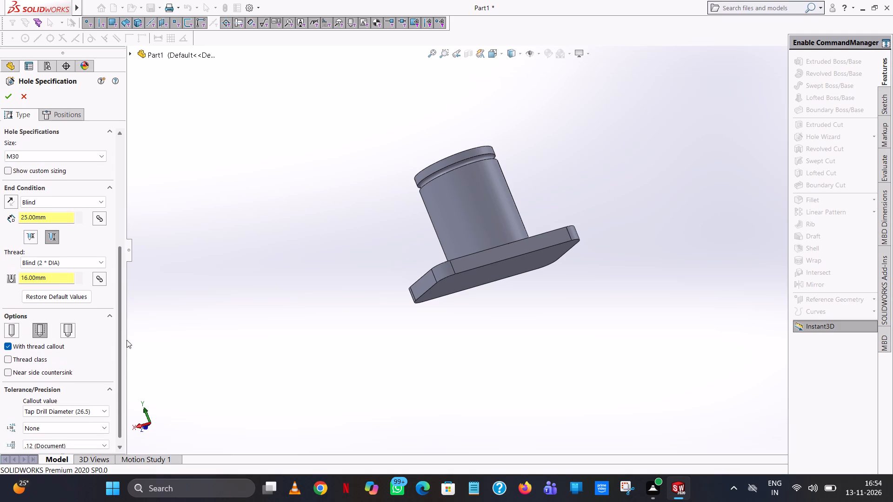
left_click_drag(127, 340, 122, 306)
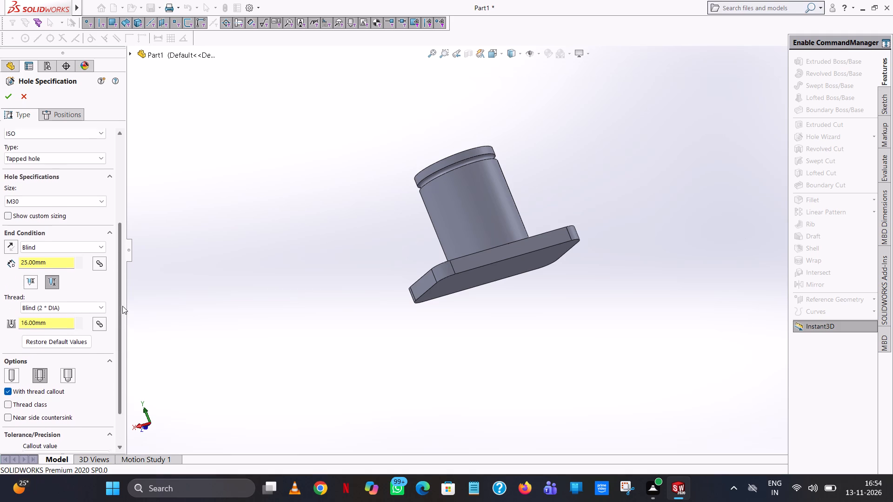
left_click_drag(122, 306, 124, 289)
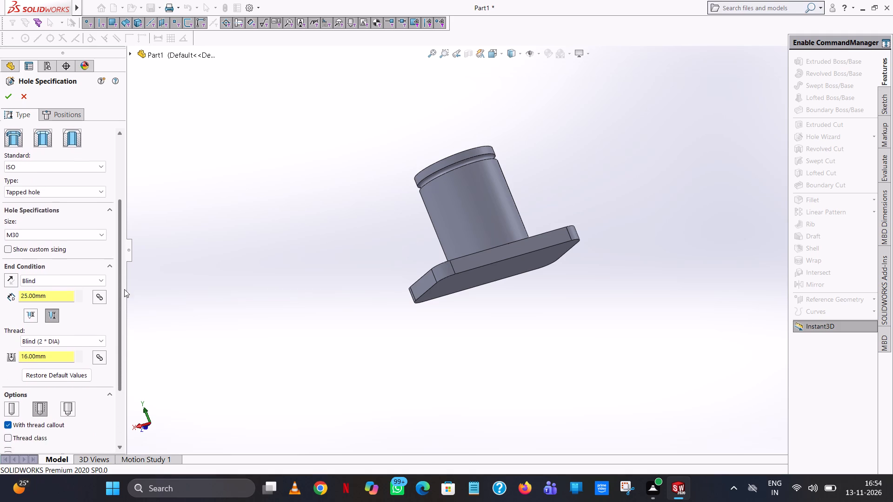
left_click_drag(124, 289, 129, 313)
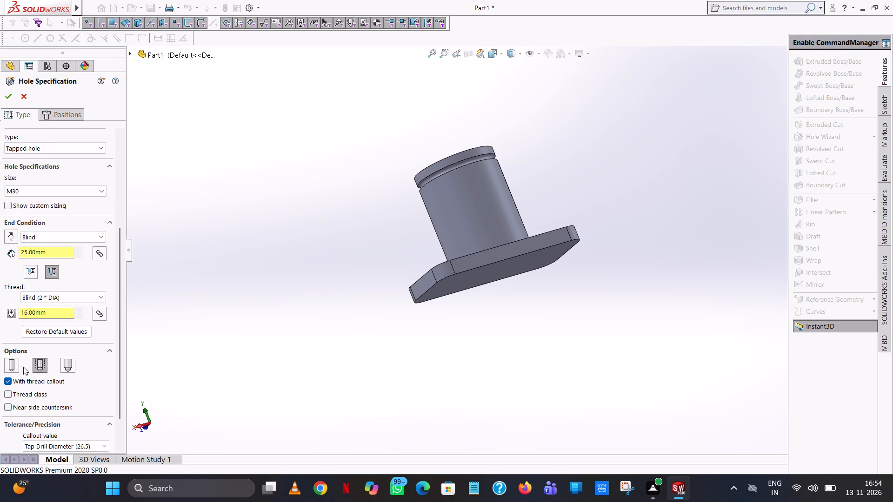
left_click(71, 299)
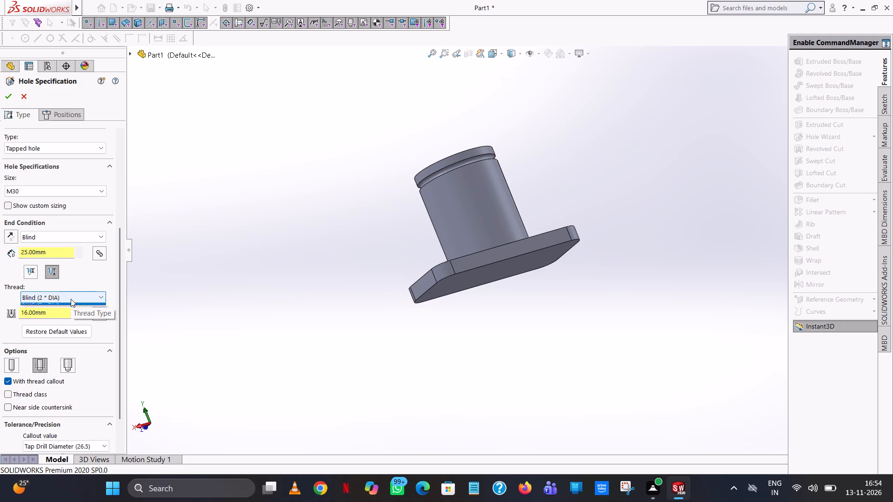
left_click(61, 308)
double_click(65, 316)
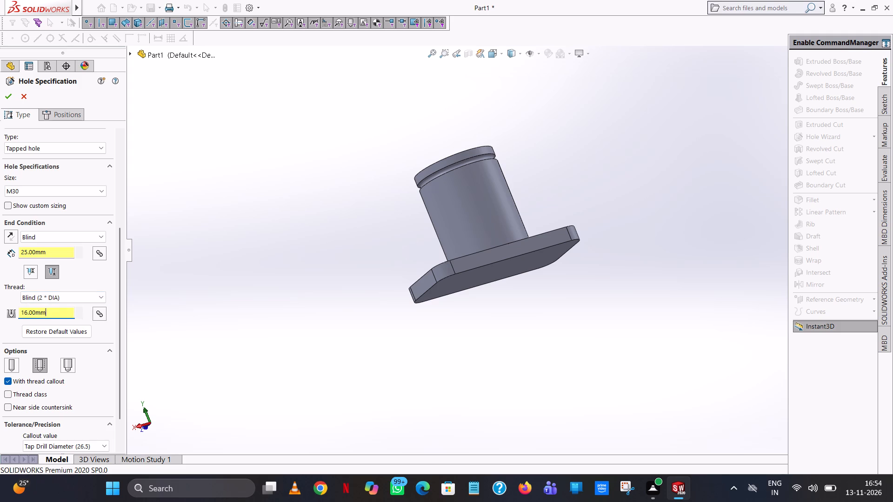
key("0")
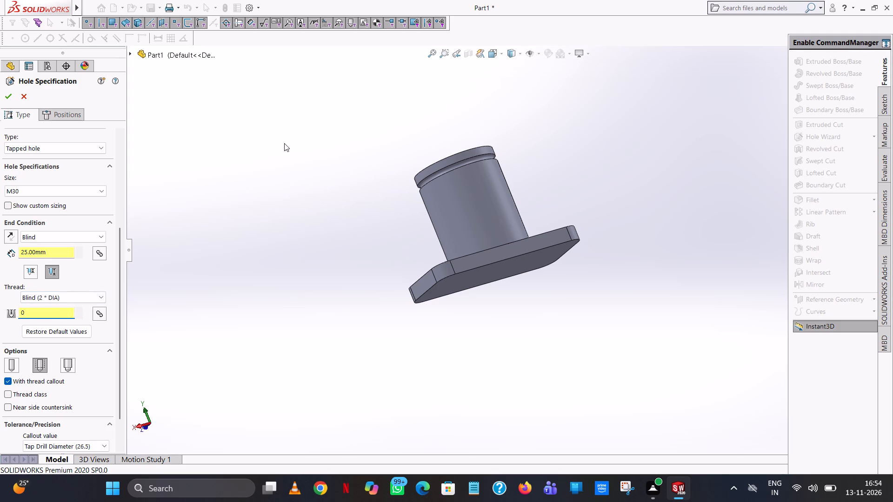
left_click(284, 143)
left_click(514, 244)
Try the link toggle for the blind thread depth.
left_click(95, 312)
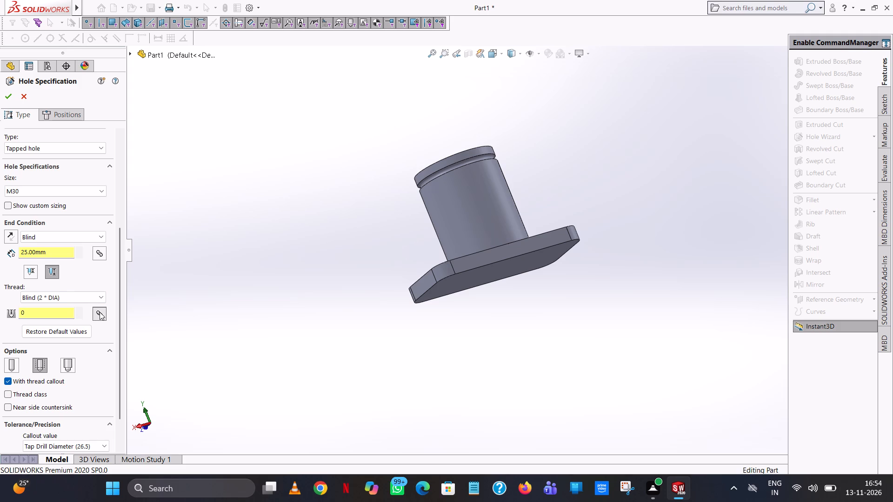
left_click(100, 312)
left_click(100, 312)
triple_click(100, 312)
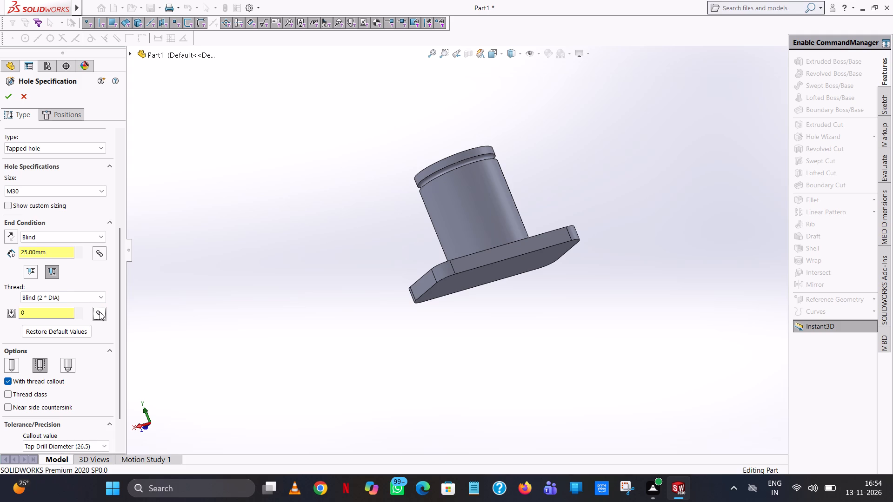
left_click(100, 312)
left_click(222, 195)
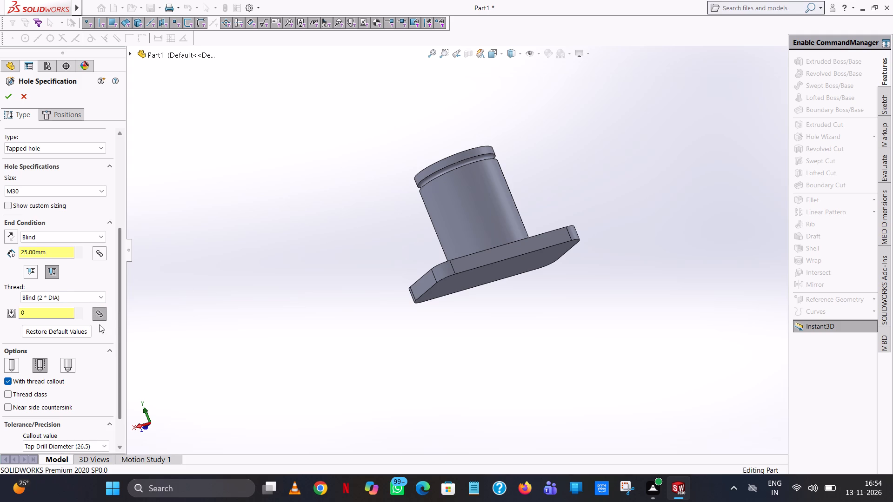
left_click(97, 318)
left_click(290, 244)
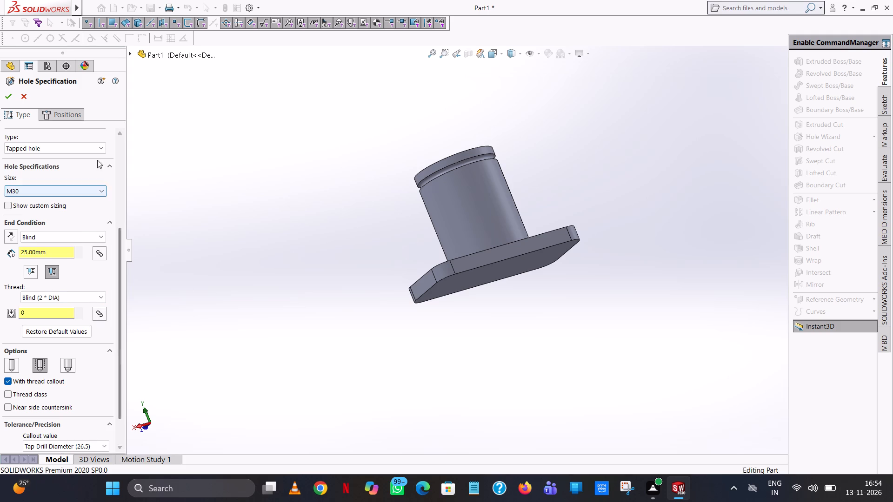
Place the M30 tapped hole at the origin on the base's underside and create it.
left_click(57, 115)
middle_click_drag(500, 317, 486, 282)
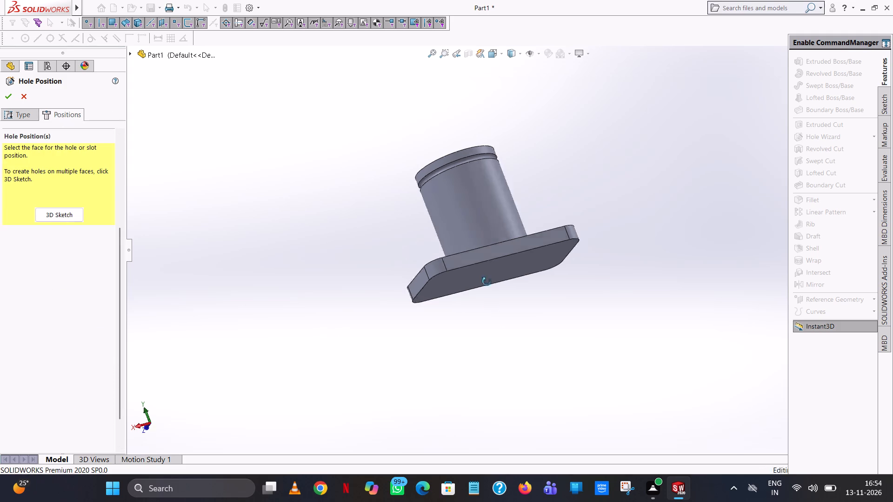
middle_click_drag(486, 282, 481, 246)
left_click(493, 238)
scroll(491, 264, "down", 10)
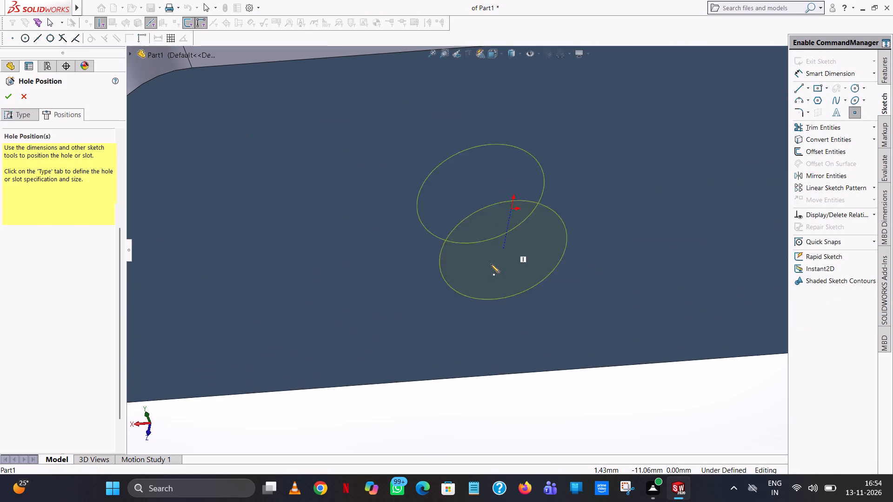
left_click(512, 209)
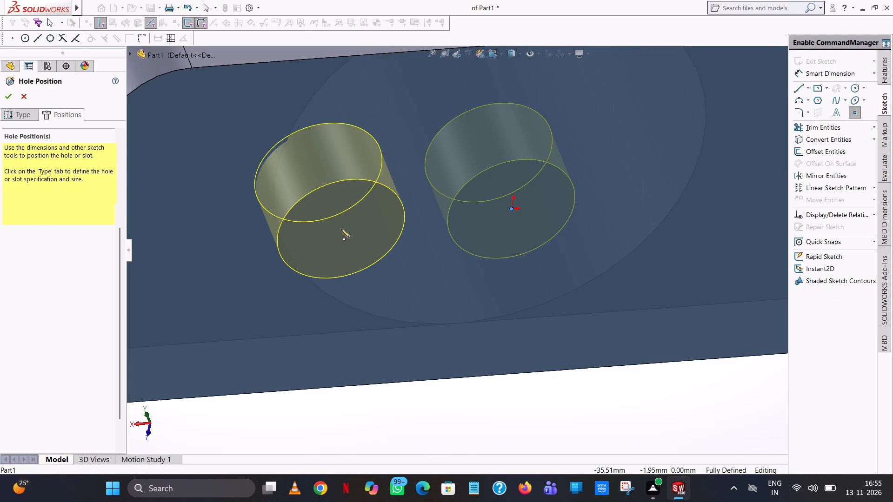
key("Escape")
left_click(8, 96)
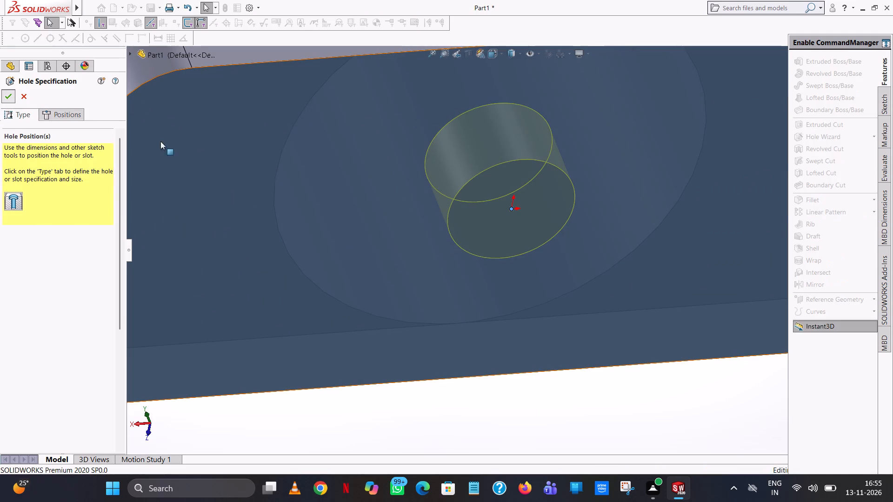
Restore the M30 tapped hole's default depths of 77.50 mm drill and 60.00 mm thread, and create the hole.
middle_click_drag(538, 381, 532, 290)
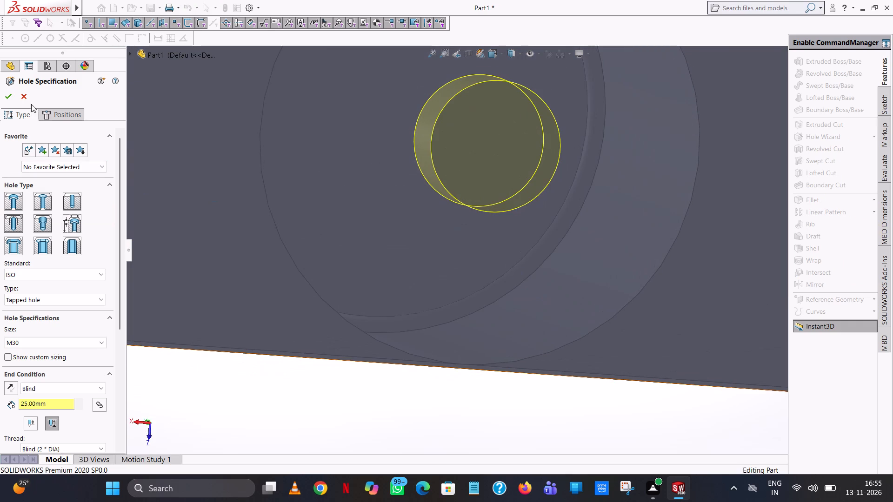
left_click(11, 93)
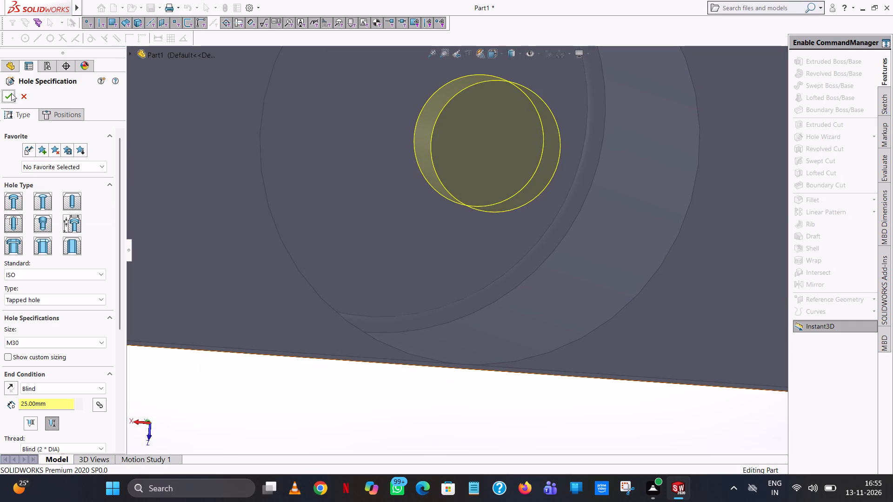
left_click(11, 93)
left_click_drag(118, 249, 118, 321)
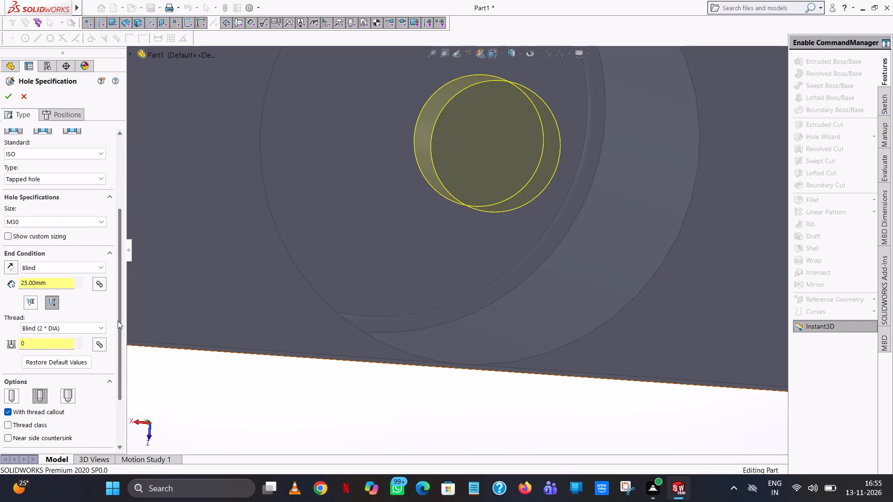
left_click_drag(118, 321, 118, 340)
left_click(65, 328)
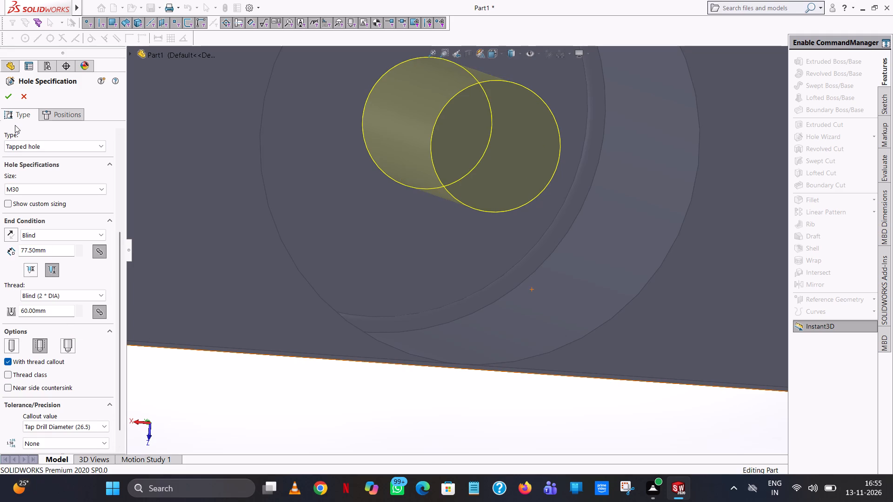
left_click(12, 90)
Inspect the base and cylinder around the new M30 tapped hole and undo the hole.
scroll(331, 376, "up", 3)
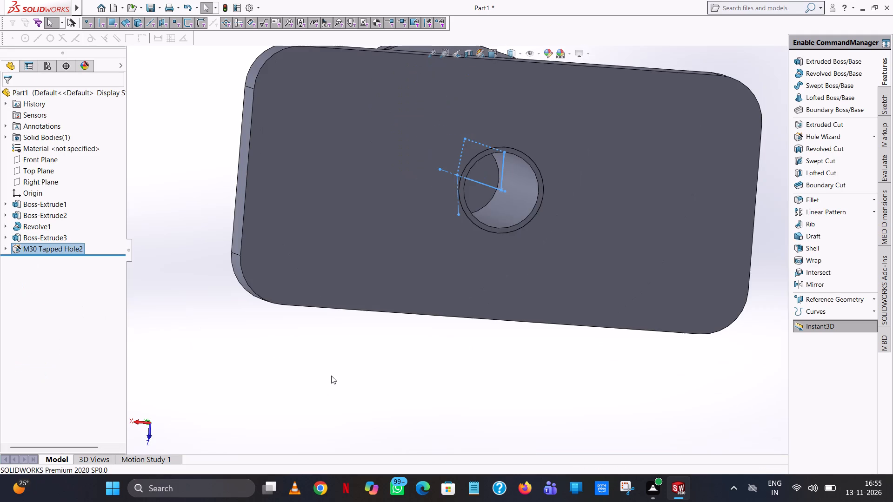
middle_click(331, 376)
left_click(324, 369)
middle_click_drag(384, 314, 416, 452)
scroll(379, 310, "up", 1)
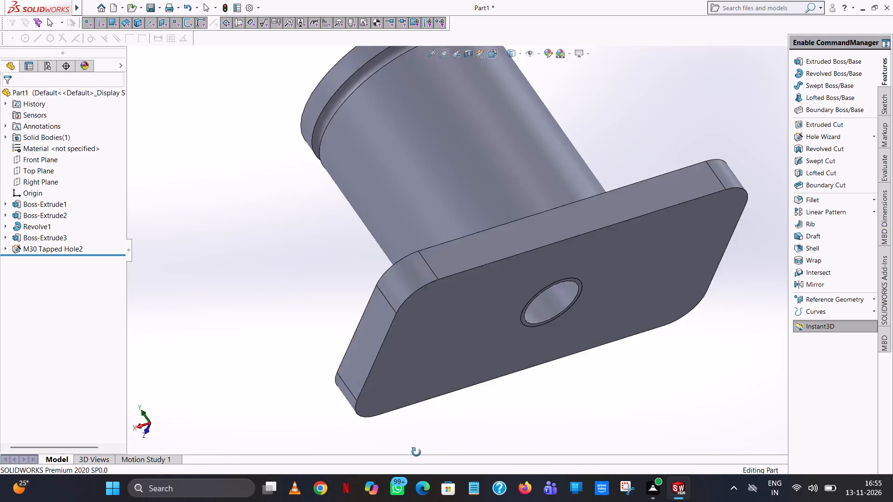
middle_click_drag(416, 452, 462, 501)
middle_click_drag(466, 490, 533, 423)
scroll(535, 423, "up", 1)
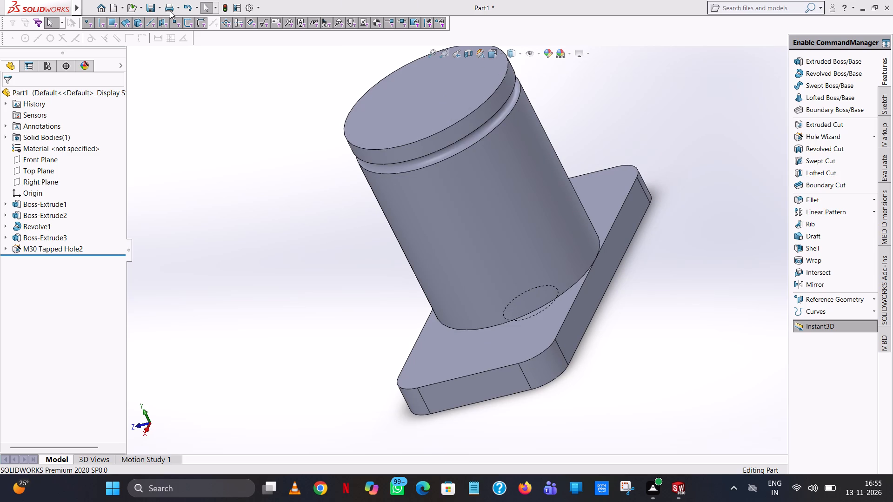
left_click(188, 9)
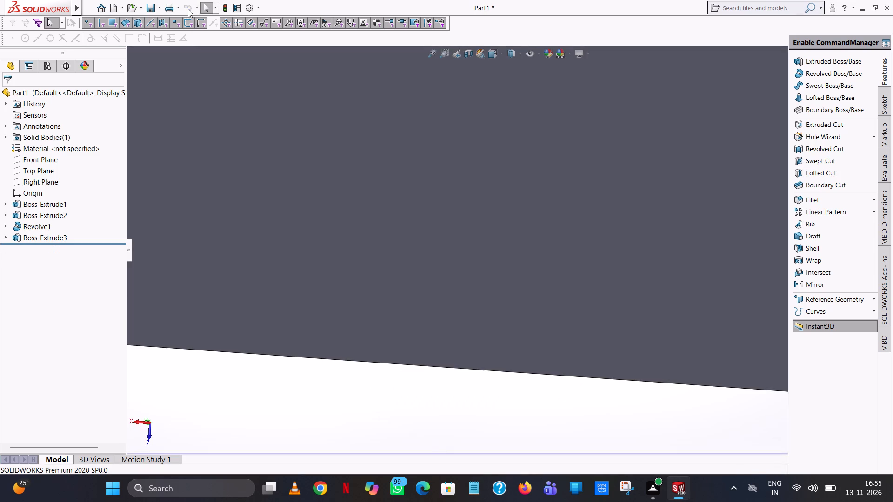
Start an Extruded Cut sketch on the cylinder's circular top face.
scroll(428, 104, "up", 6)
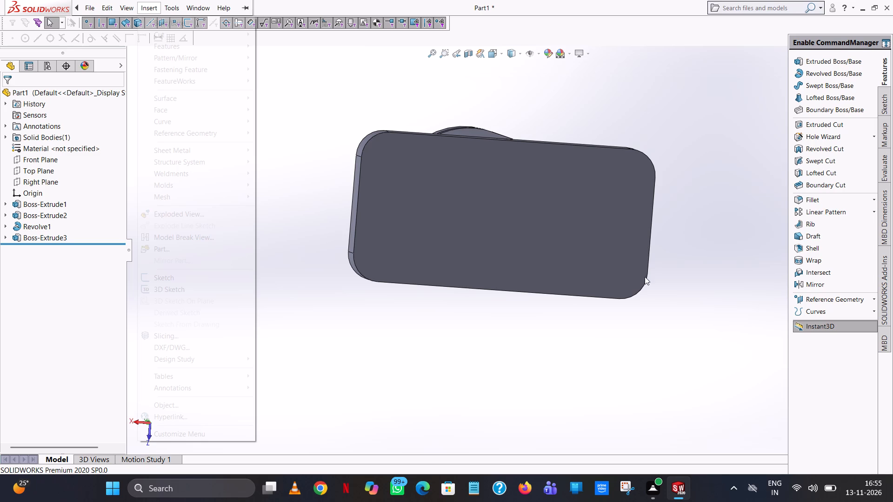
middle_click_drag(581, 113, 581, 140)
left_click(576, 117)
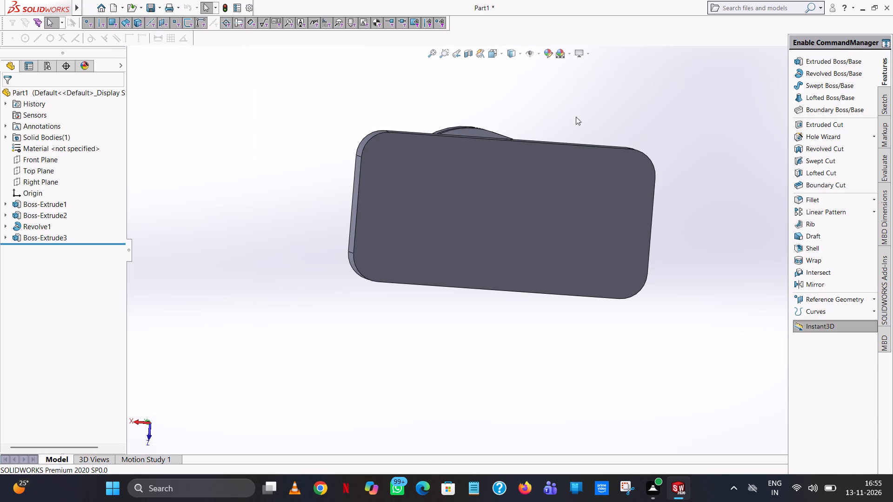
middle_click_drag(574, 118, 610, 313)
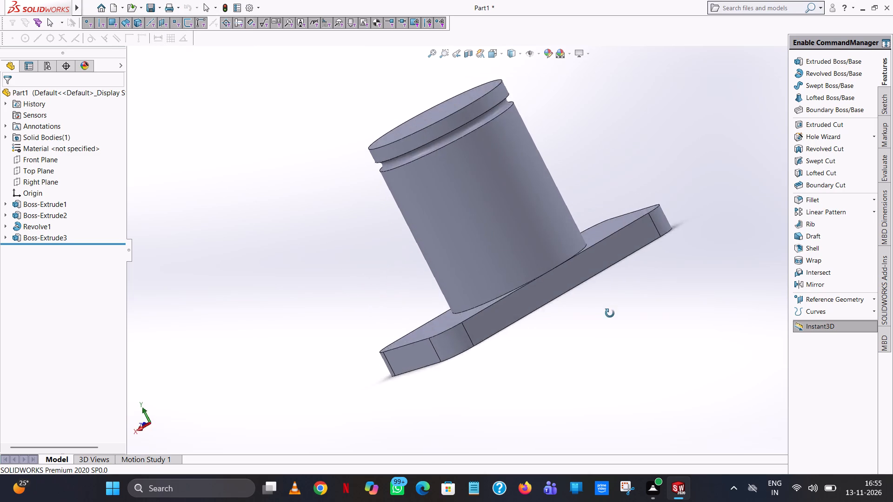
middle_click_drag(610, 313, 632, 475)
middle_click_drag(478, 201, 496, 153)
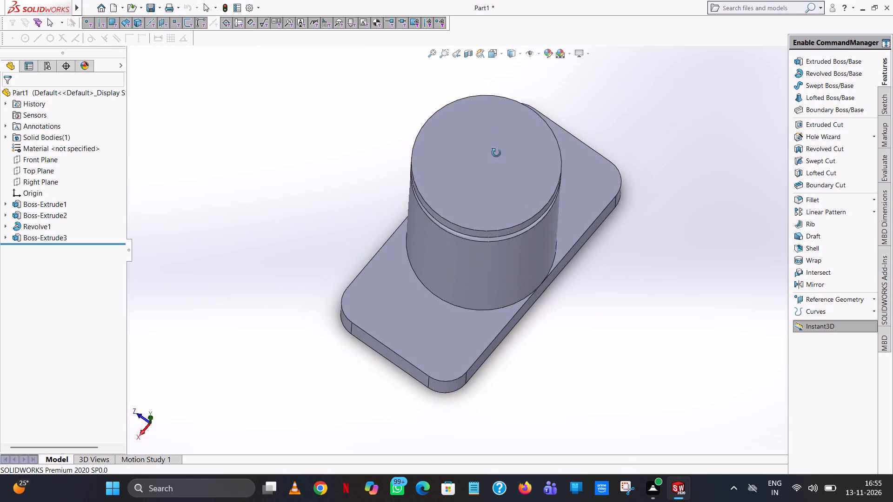
middle_click_drag(496, 153, 495, 112)
scroll(499, 109, "up", 1)
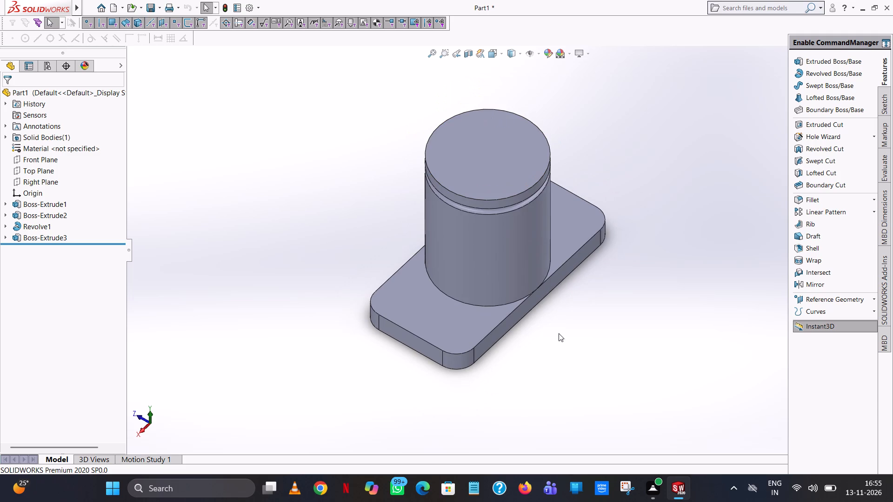
left_click(829, 121)
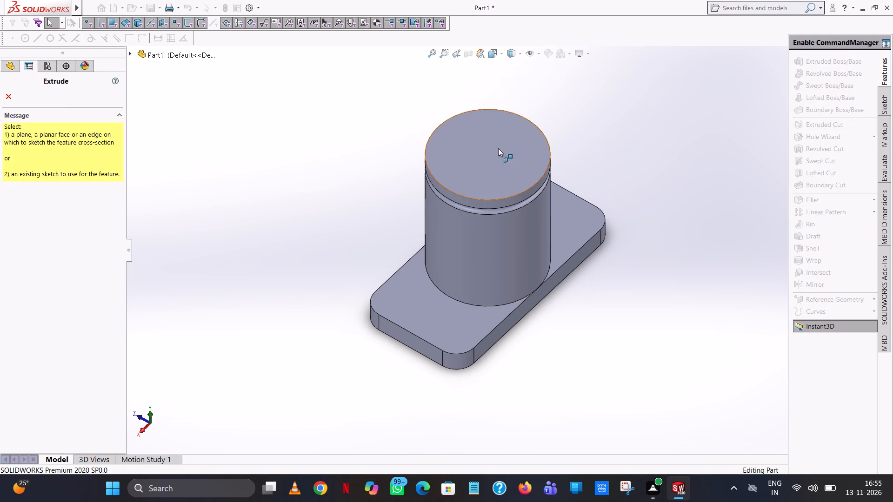
left_click(498, 148)
left_click(501, 51)
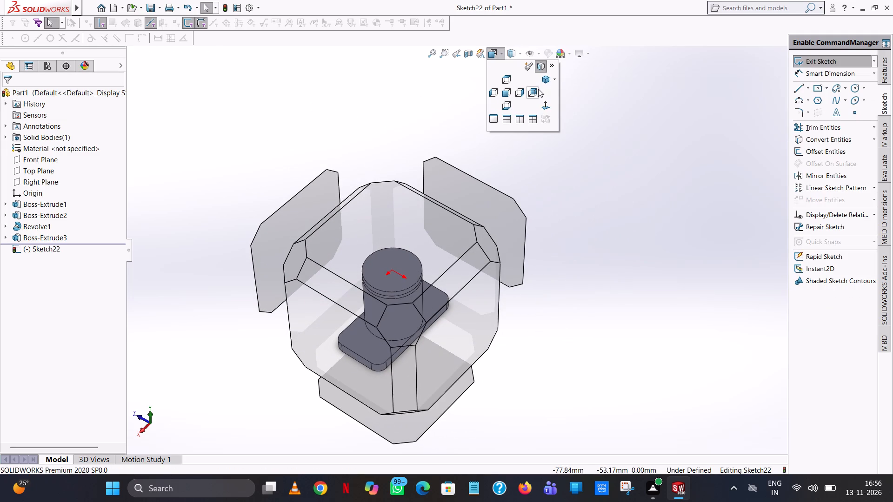
left_click(547, 107)
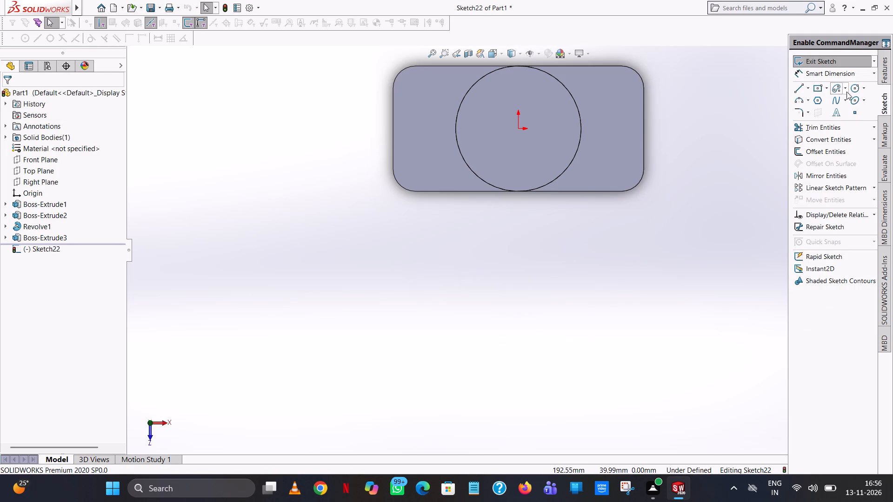
Sketch a circle of about 38.5 mm radius centred on the origin, inside the cylinder's top edge.
left_click(854, 89)
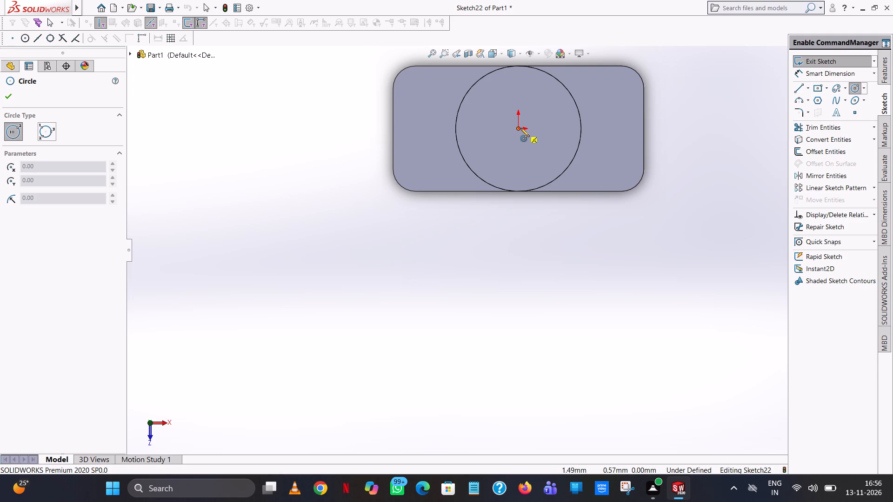
left_click(520, 128)
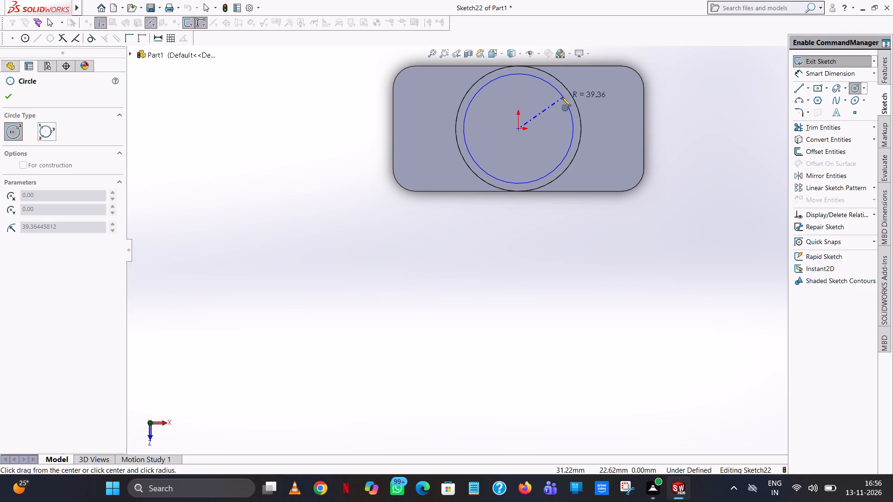
left_click(562, 97)
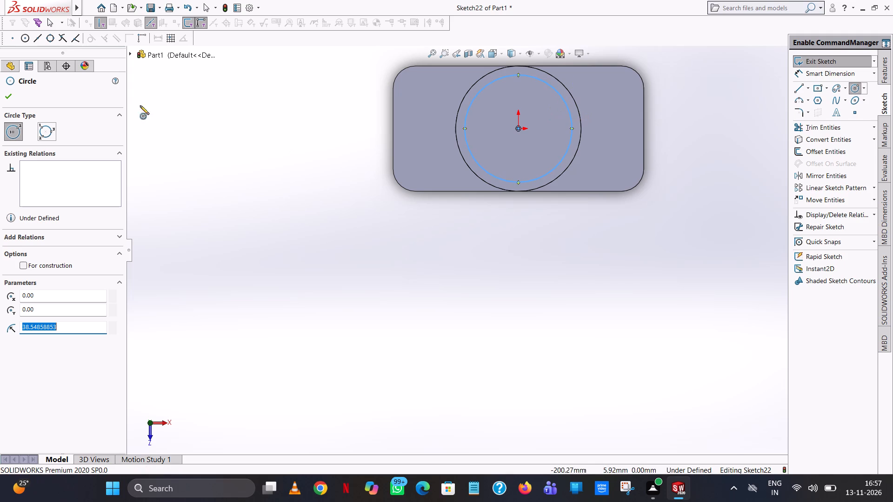
left_click(8, 96)
left_click(690, 144)
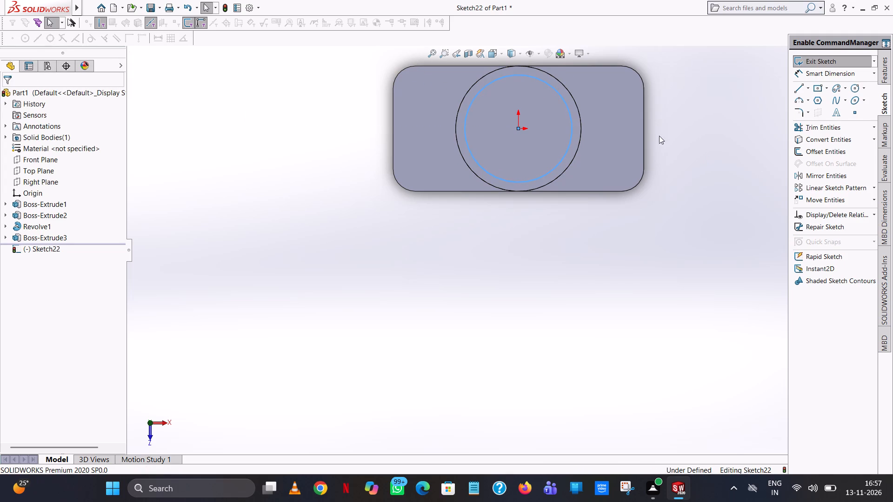
Select the sketched circle on the cylinder's top face.
scroll(560, 109, "up", 2)
scroll(506, 133, "down", 5)
left_click(513, 167)
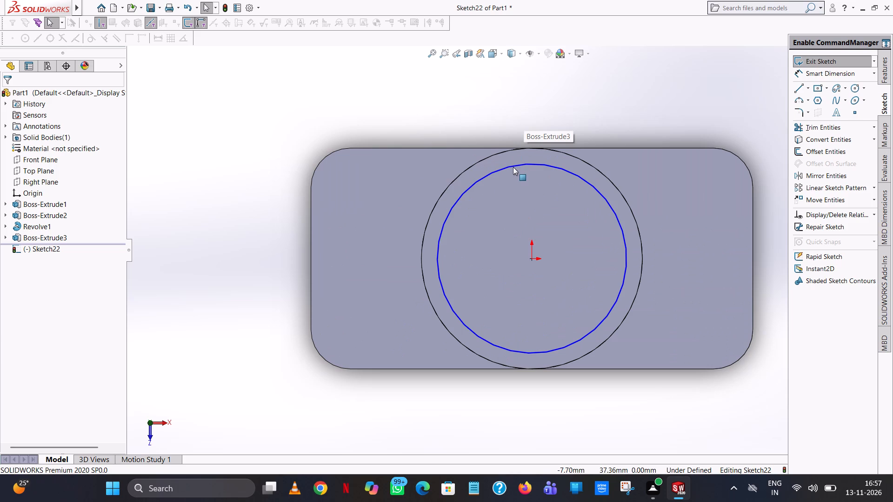
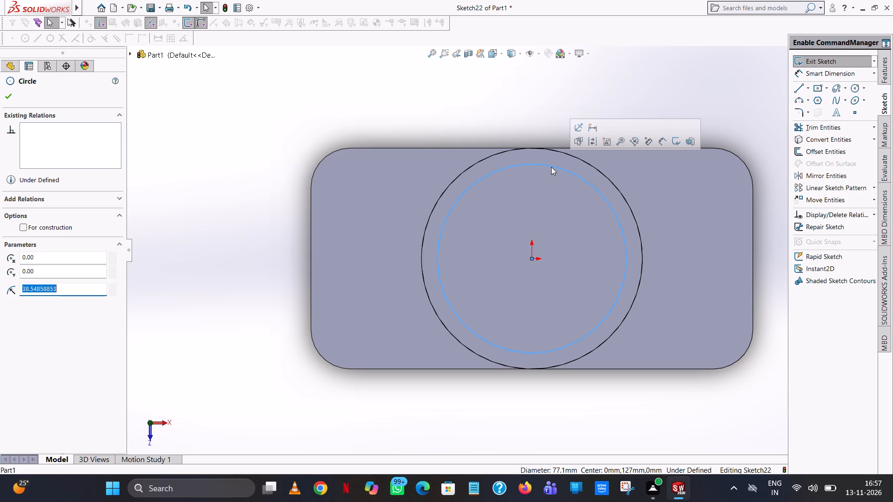
Set the sketched circle's radius to 36 mm, entered as 72/2.
key("7")
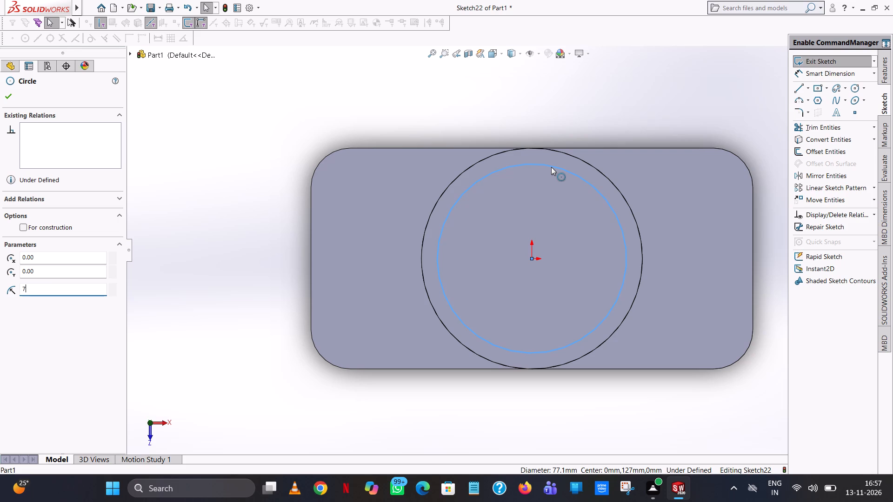
type("2/2")
key("Return")
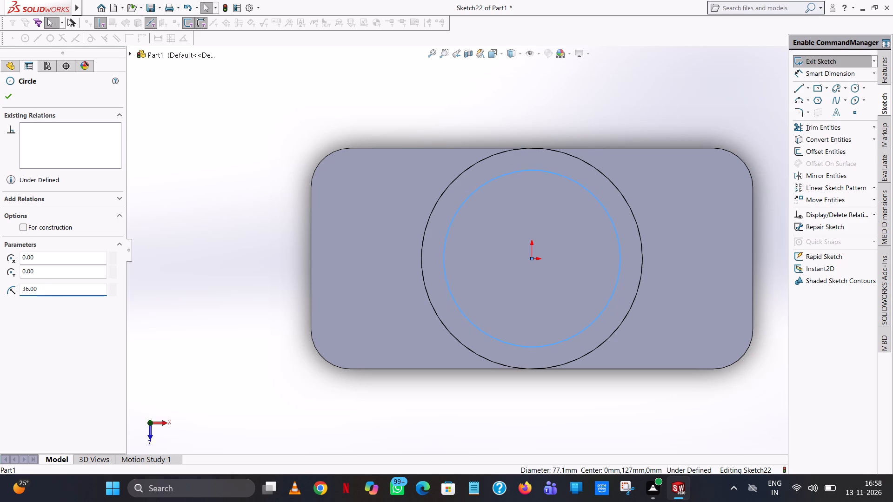
left_click(4, 99)
left_click(569, 75)
Add a 72 mm diameter dimension to the sketched circle, placed above the base outline.
left_click(822, 68)
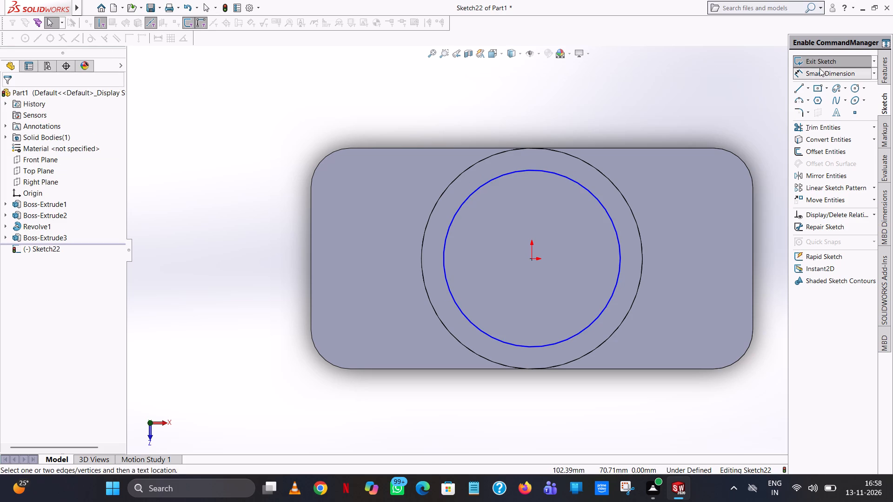
left_click(533, 170)
left_click(528, 98)
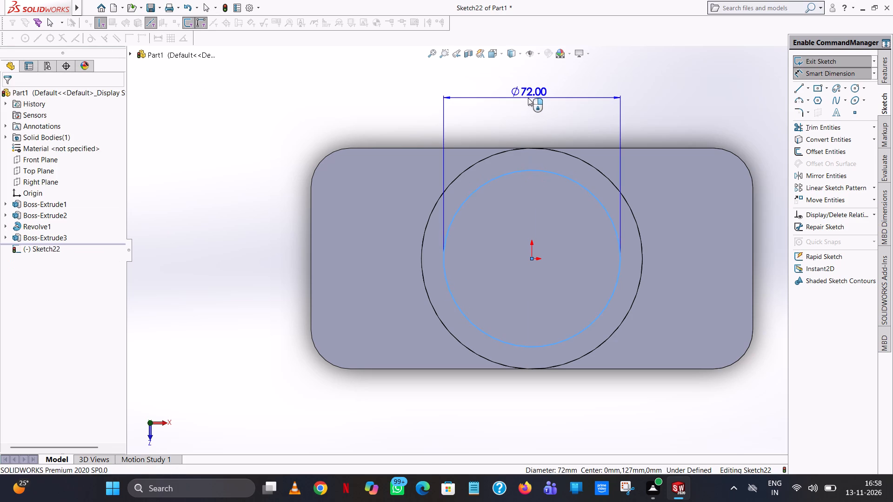
left_click(488, 81)
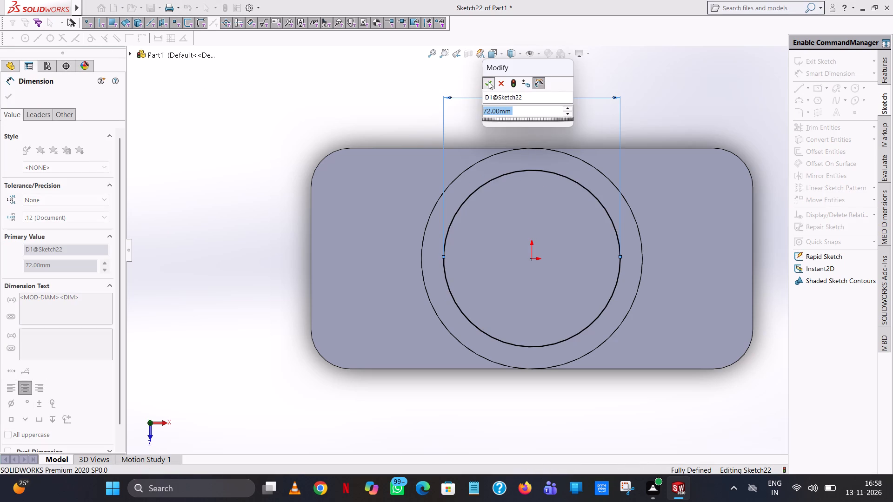
left_click(416, 97)
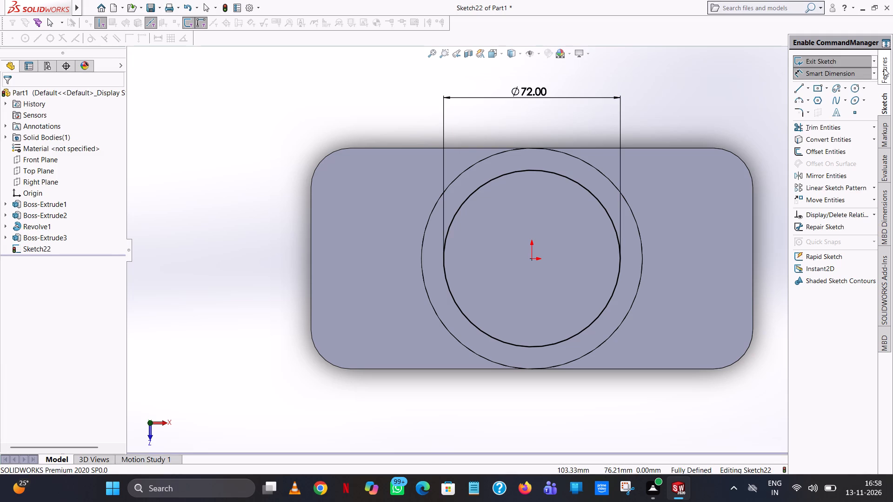
Cut the 72 mm circle blind into the cylinder's top face to a depth of 6.25 mm.
left_click(884, 68)
left_click(821, 120)
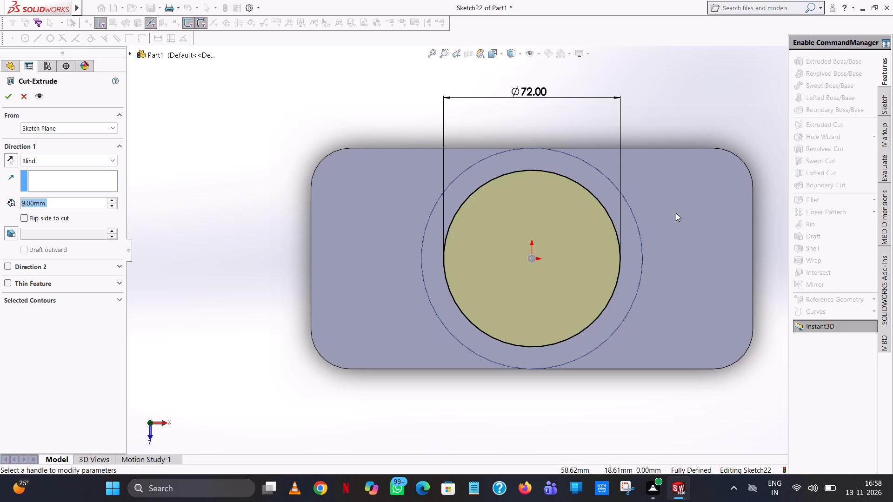
middle_click_drag(566, 394, 557, 219)
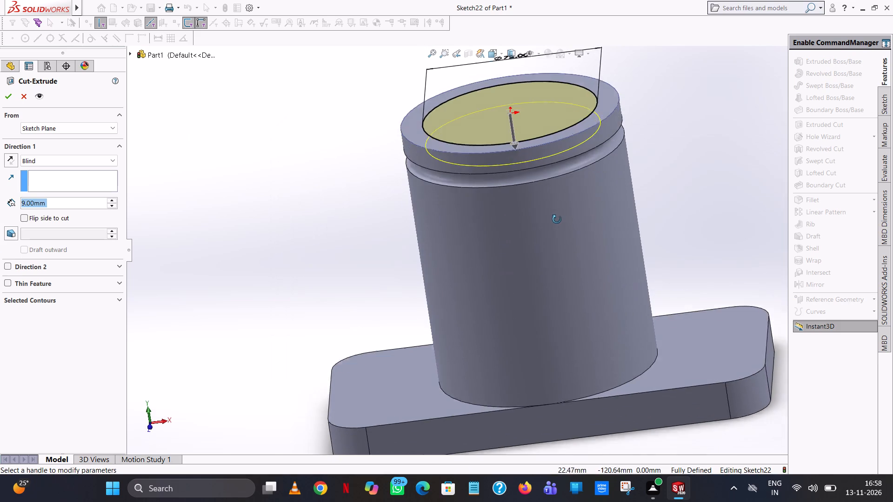
middle_click_drag(557, 219, 563, 198)
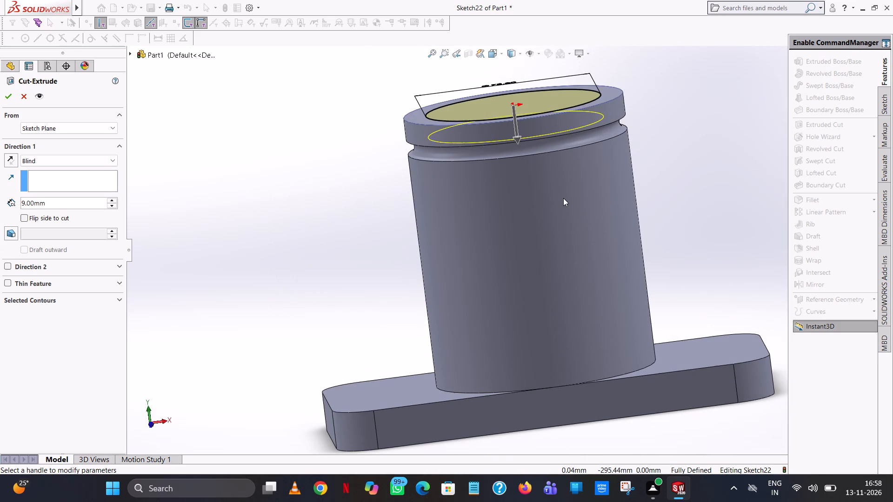
double_click(92, 198)
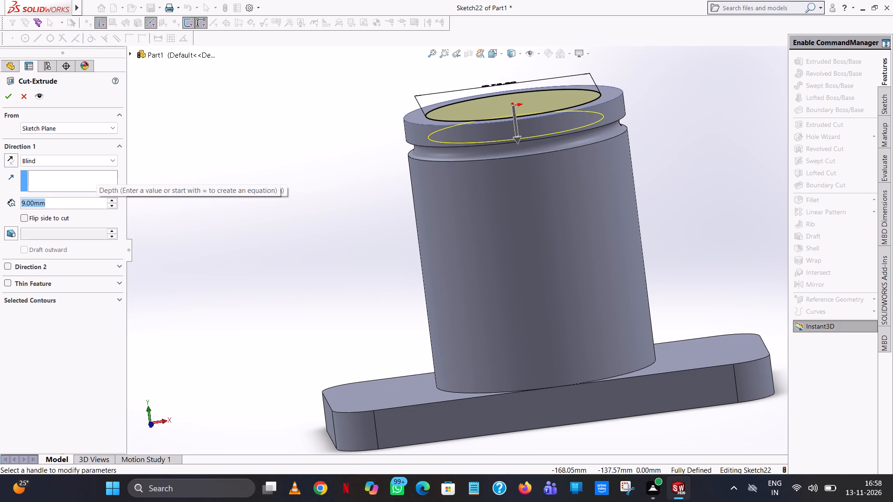
type("6.25")
key("Return")
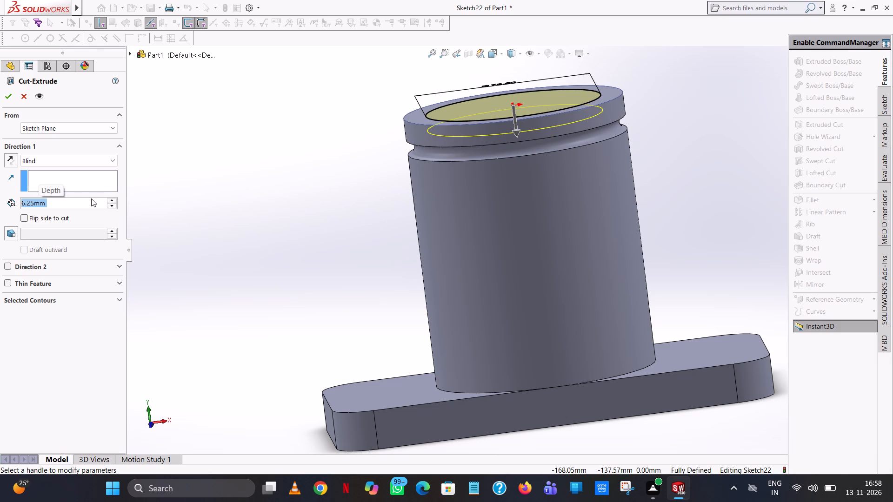
left_click(3, 95)
left_click(250, 142)
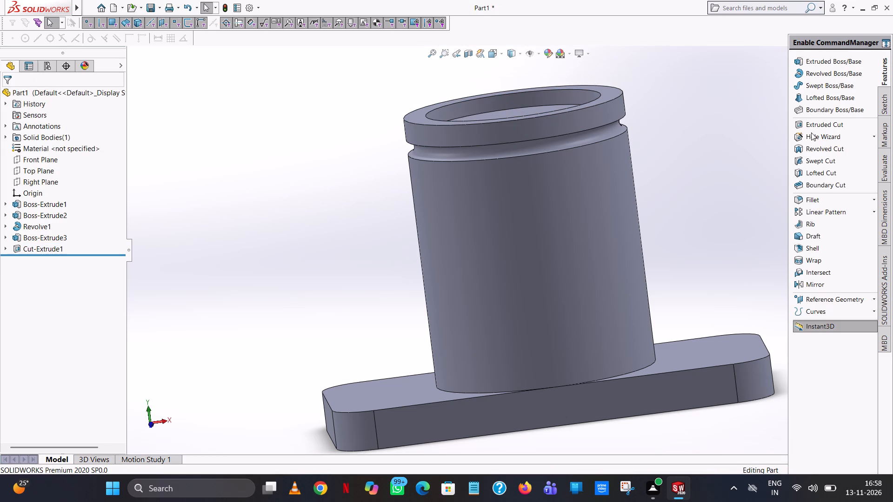
Chamfer only the upper inner edge of the circular recess in the cylinder's top by 6.25 mm at 45 degrees.
left_click(874, 197)
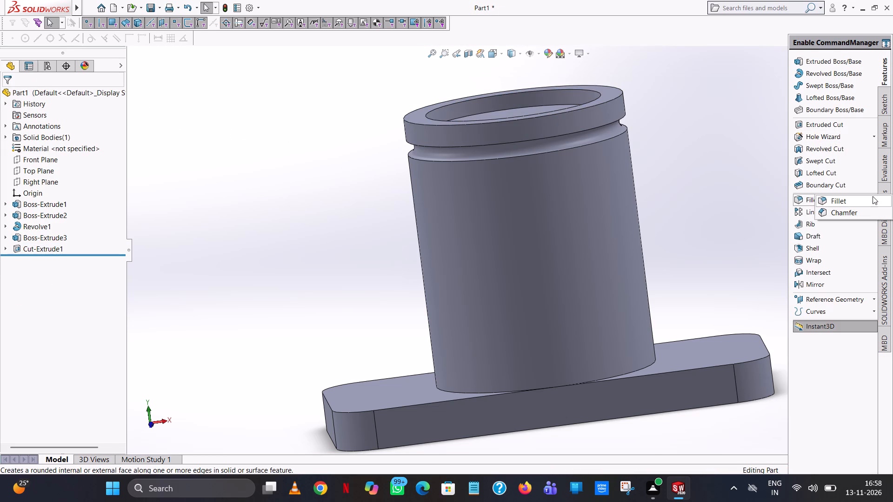
left_click(845, 212)
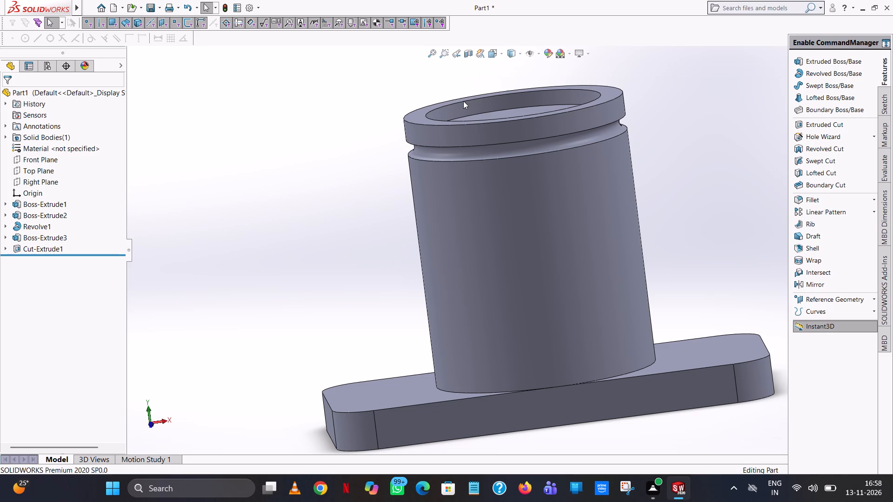
middle_click_drag(308, 149, 305, 260)
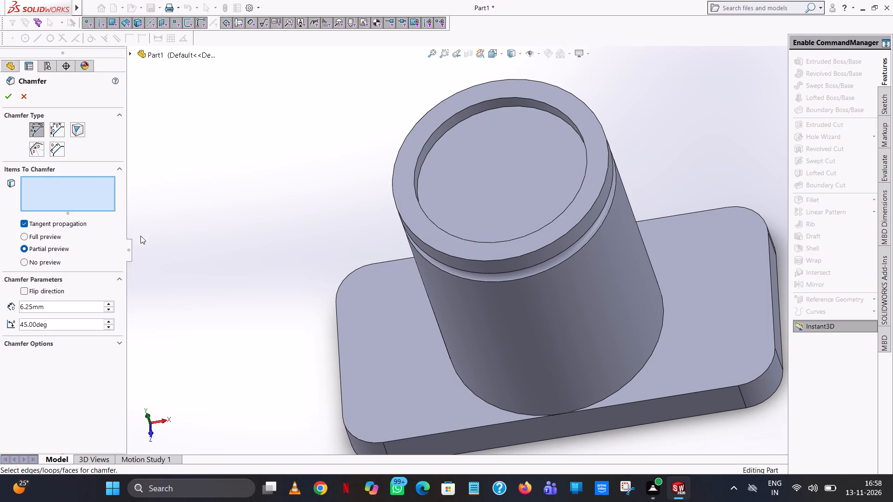
left_click(446, 132)
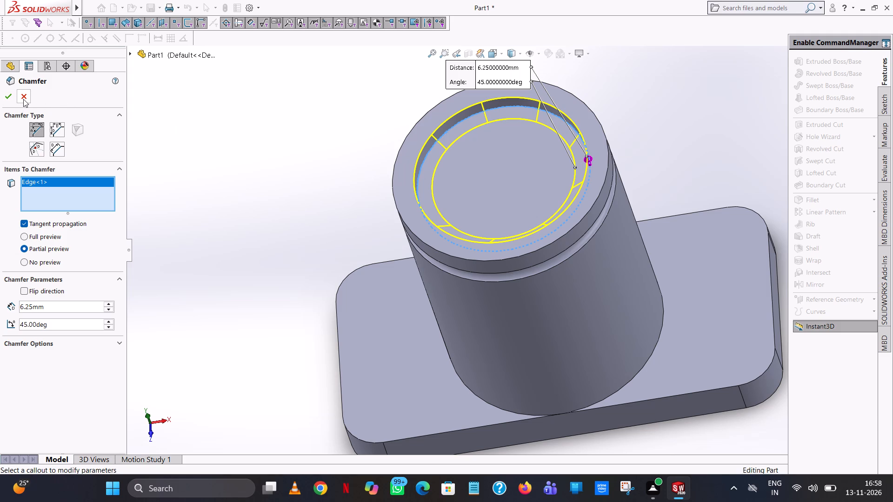
left_click(431, 137)
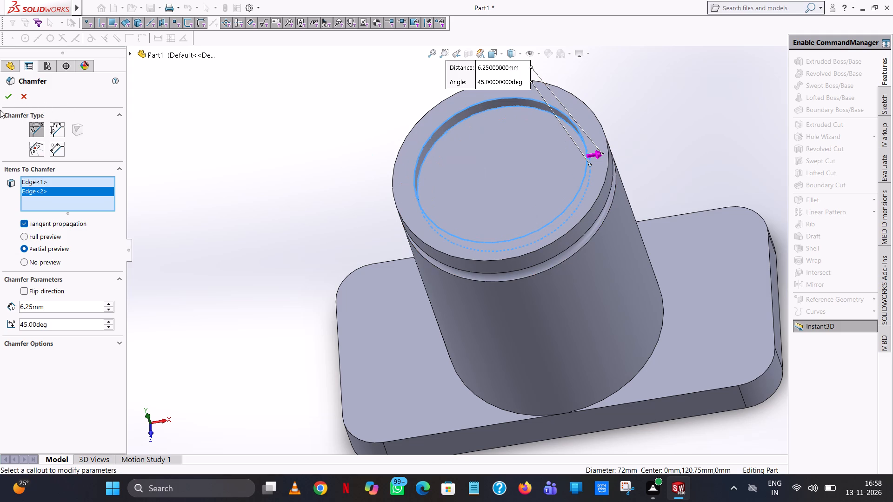
right_click(52, 178)
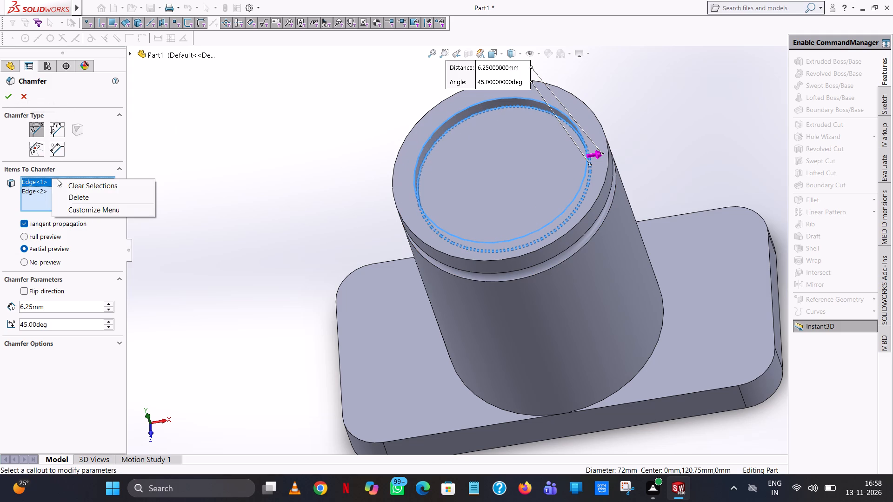
left_click(71, 185)
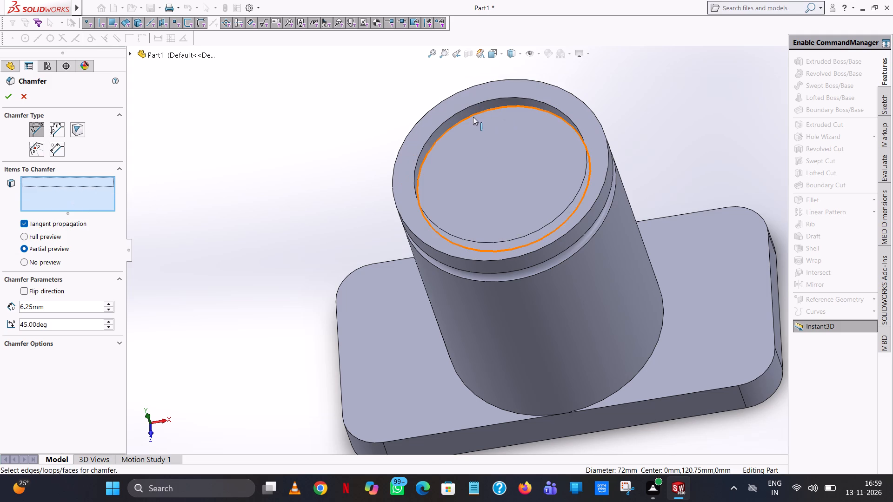
left_click(473, 117)
right_click(71, 192)
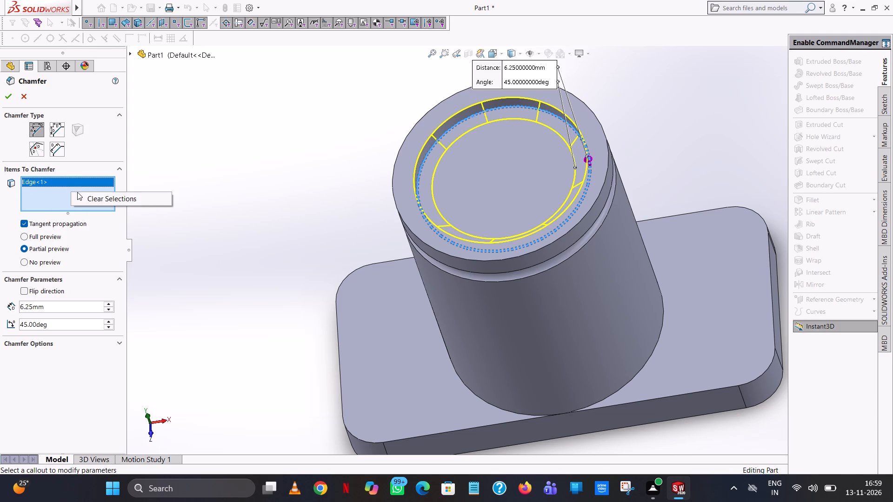
left_click(90, 201)
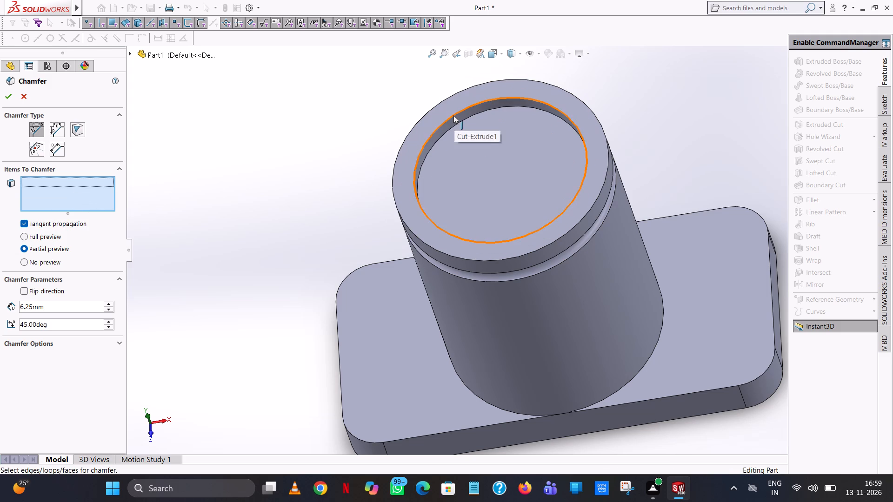
left_click(453, 115)
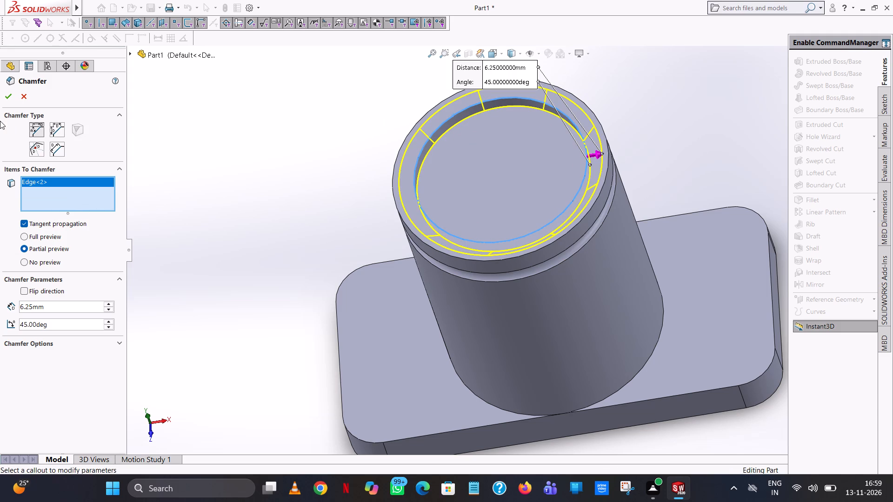
left_click(7, 98)
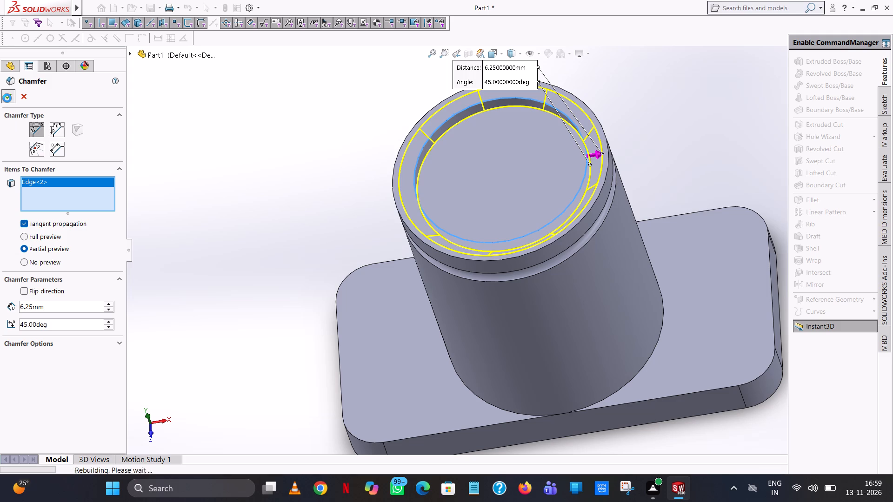
left_click(252, 196)
Start an Extruded Cut sketch on the narrow ring-shaped top face around the chamfered recess.
middle_click_drag(299, 189, 315, 218)
scroll(300, 192, "down", 1)
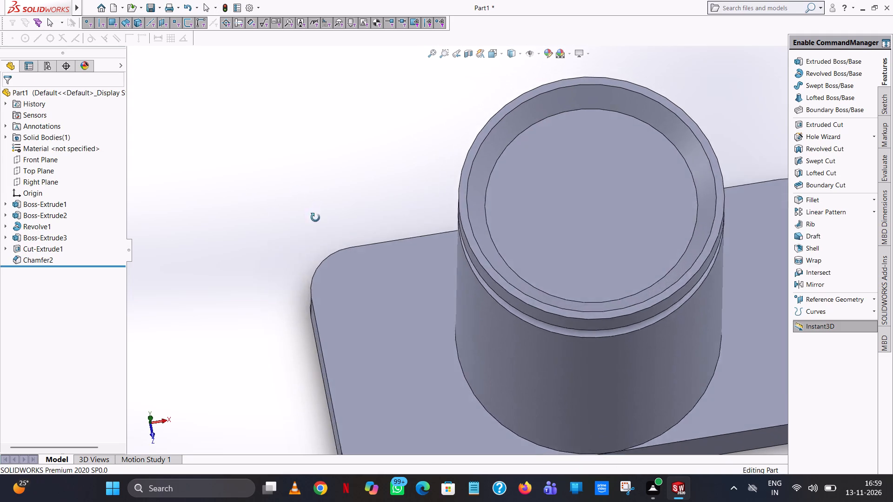
middle_click_drag(315, 218, 320, 240)
scroll(321, 240, "up", 1)
scroll(567, 237, "down", 3)
middle_click_drag(570, 235, 573, 129)
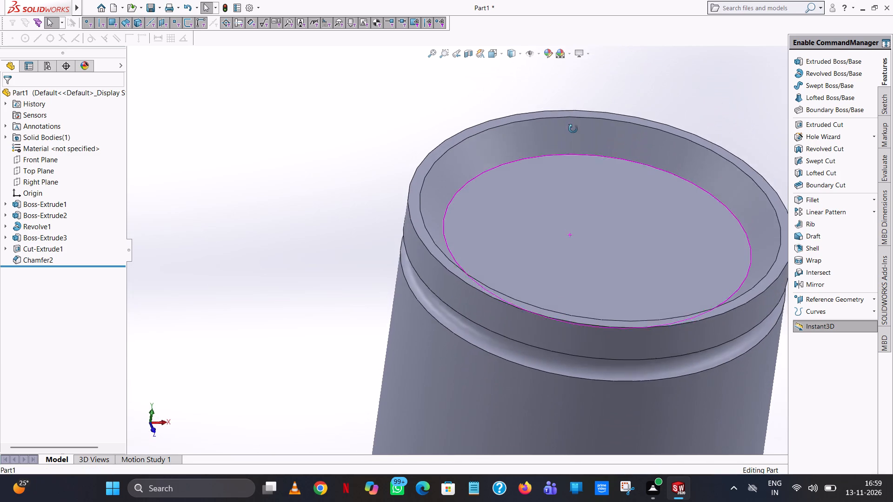
middle_click_drag(573, 129, 573, 126)
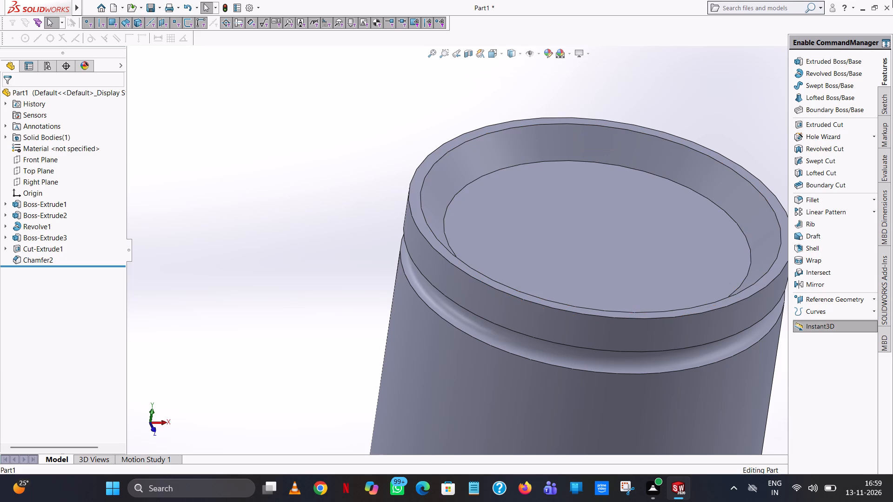
scroll(440, 177, "down", 10)
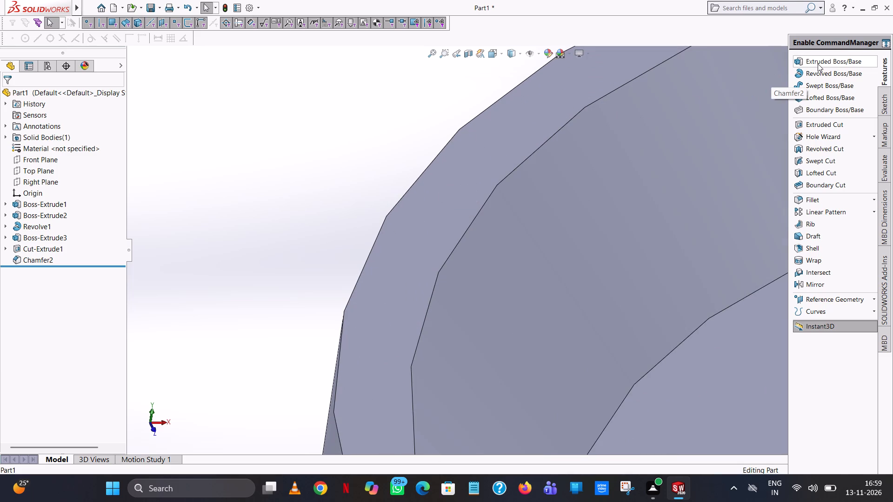
left_click(803, 125)
left_click(394, 249)
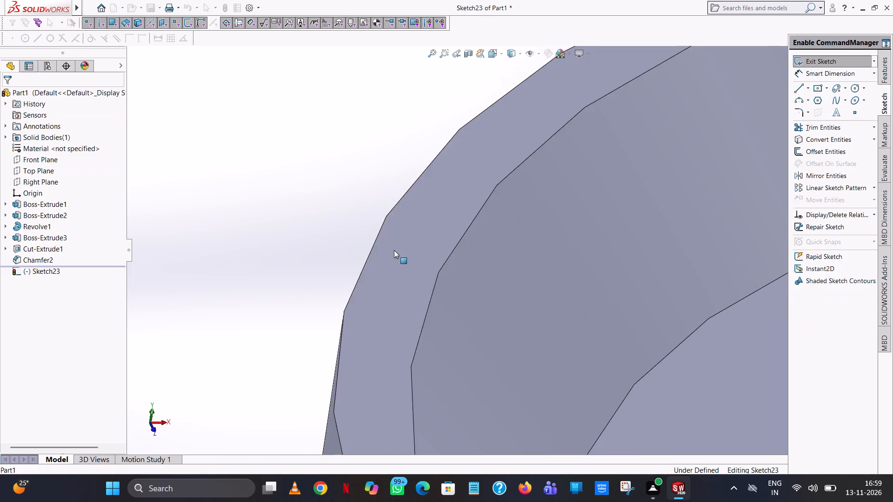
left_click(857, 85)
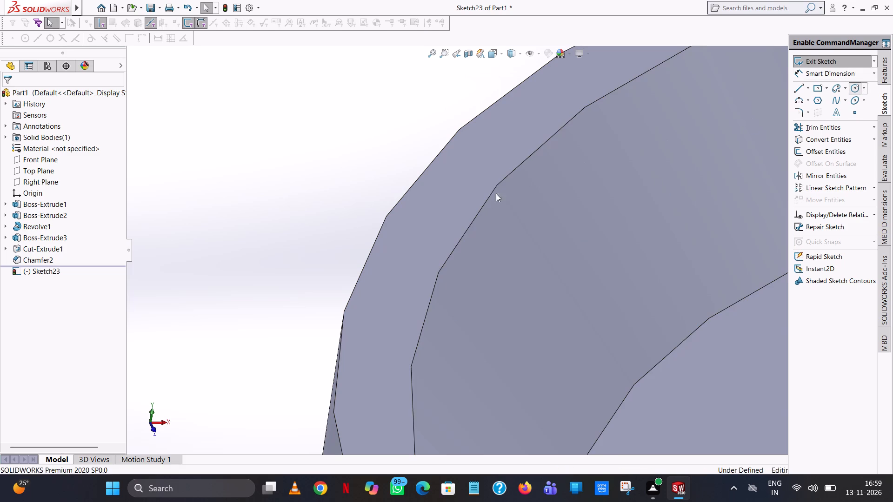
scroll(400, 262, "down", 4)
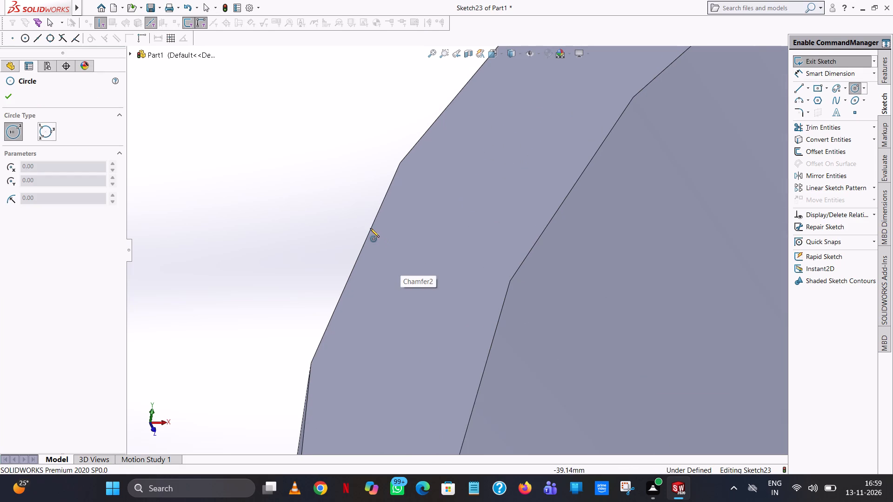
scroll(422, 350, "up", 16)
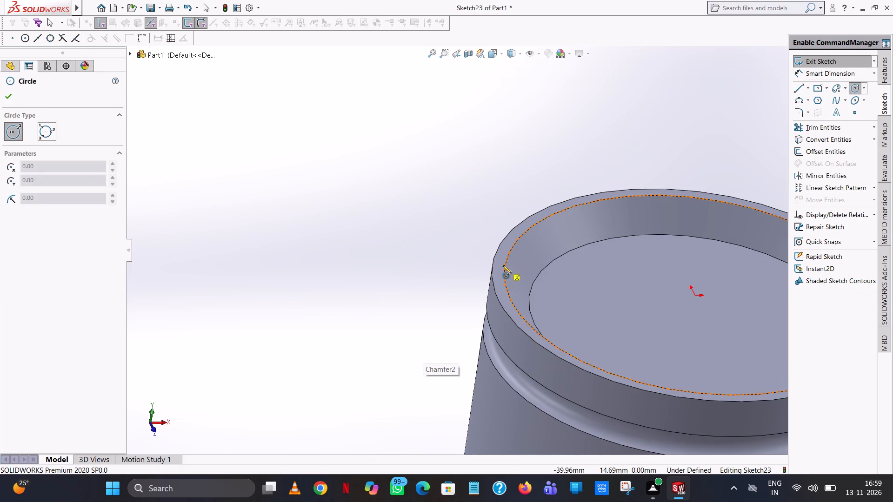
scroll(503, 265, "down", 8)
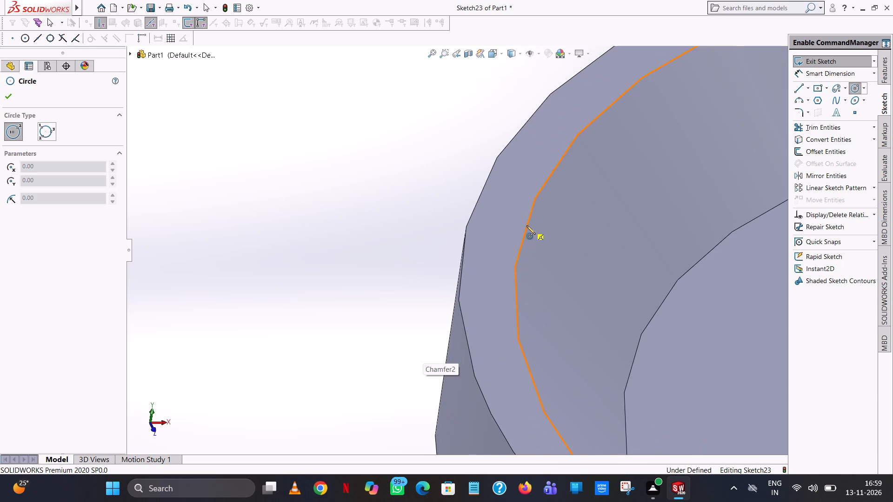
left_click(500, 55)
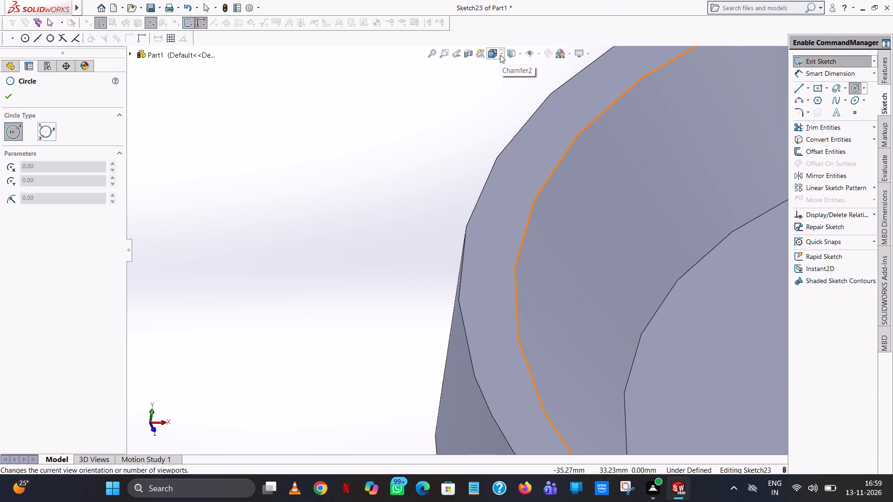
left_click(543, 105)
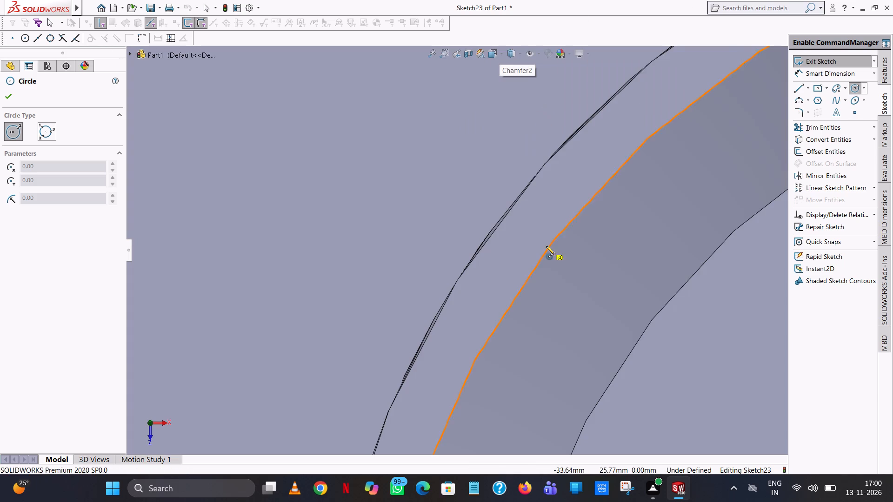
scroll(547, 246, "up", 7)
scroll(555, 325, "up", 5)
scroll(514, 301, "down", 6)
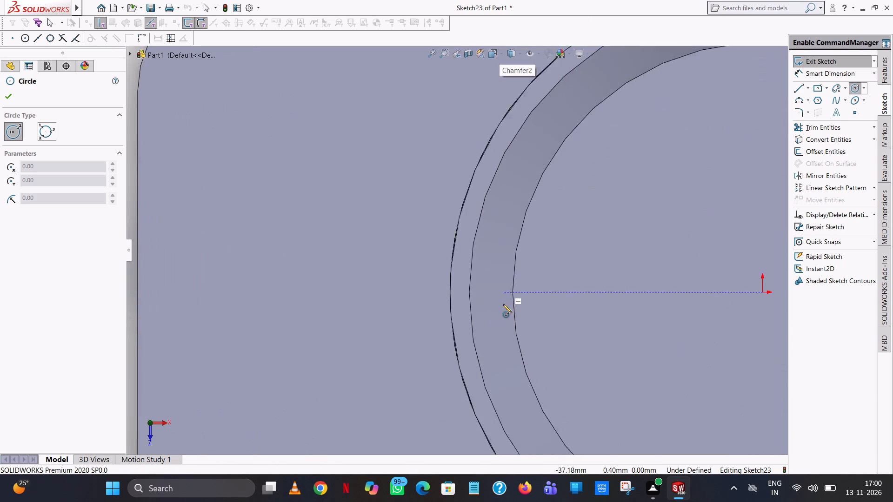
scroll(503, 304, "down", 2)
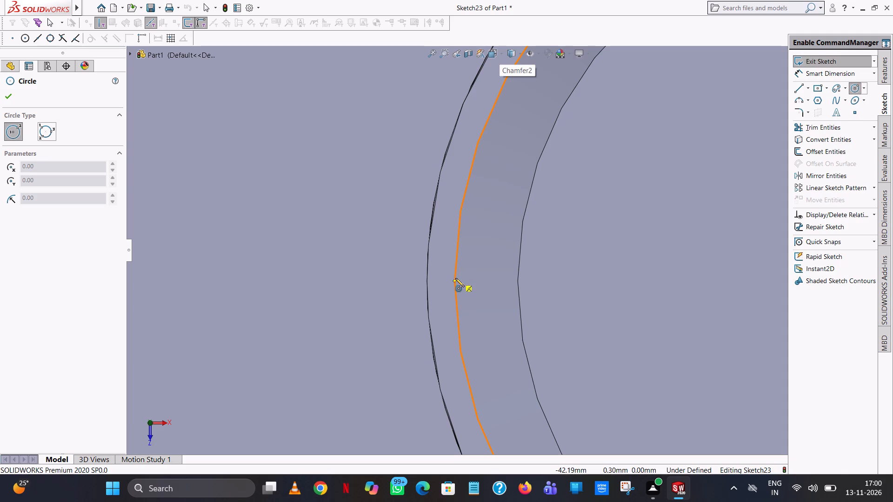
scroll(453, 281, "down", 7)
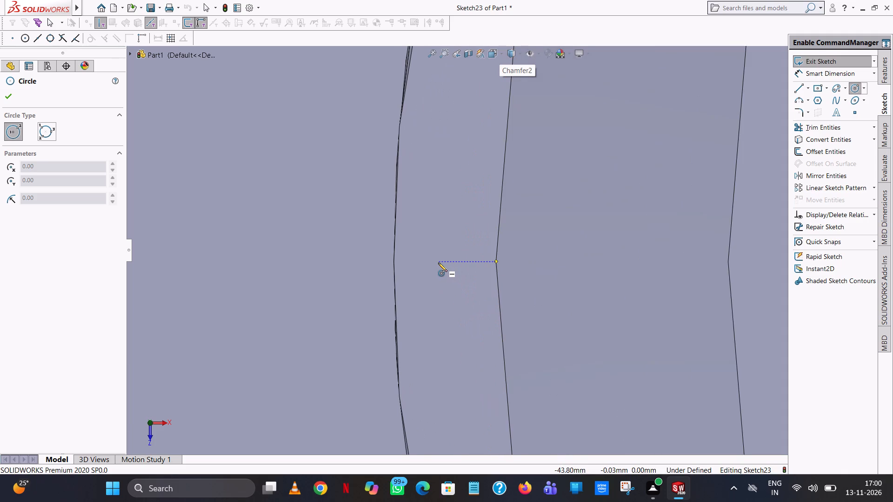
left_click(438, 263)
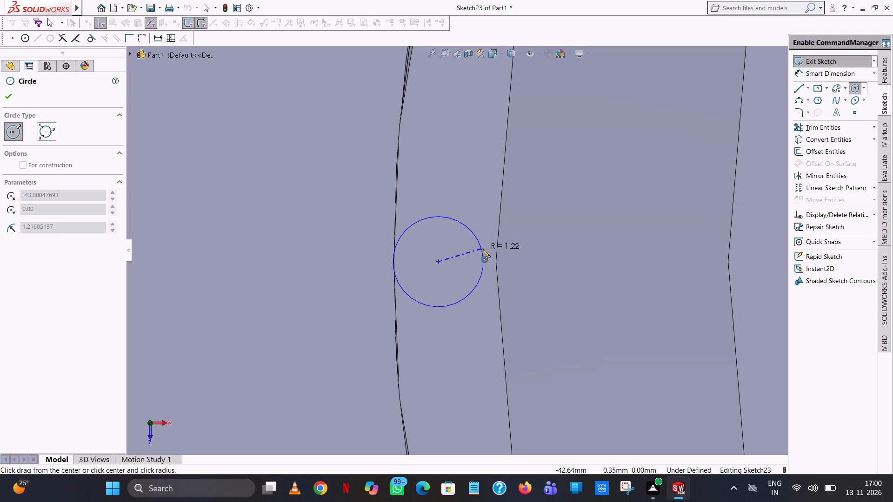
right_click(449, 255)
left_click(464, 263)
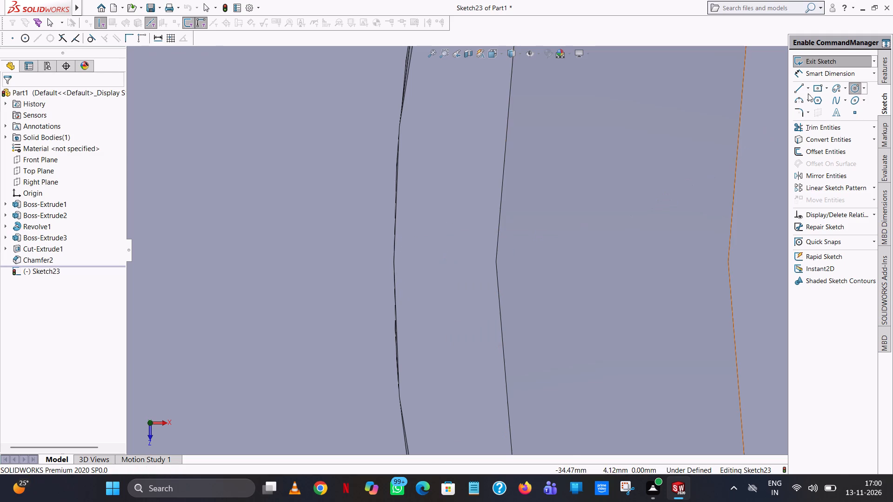
Sketch a horizontal line about 2.75 mm long across the ring face, from the chamfer's edge to the cylinder's outer edge.
left_click(794, 85)
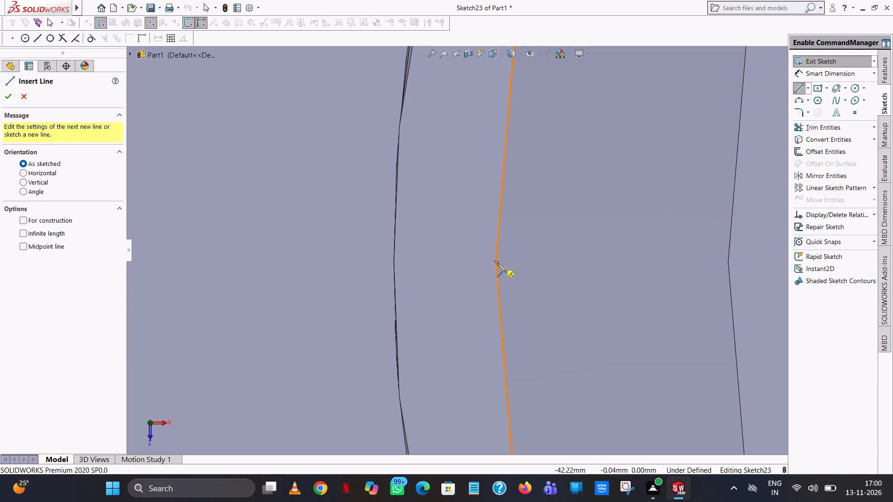
left_click(496, 260)
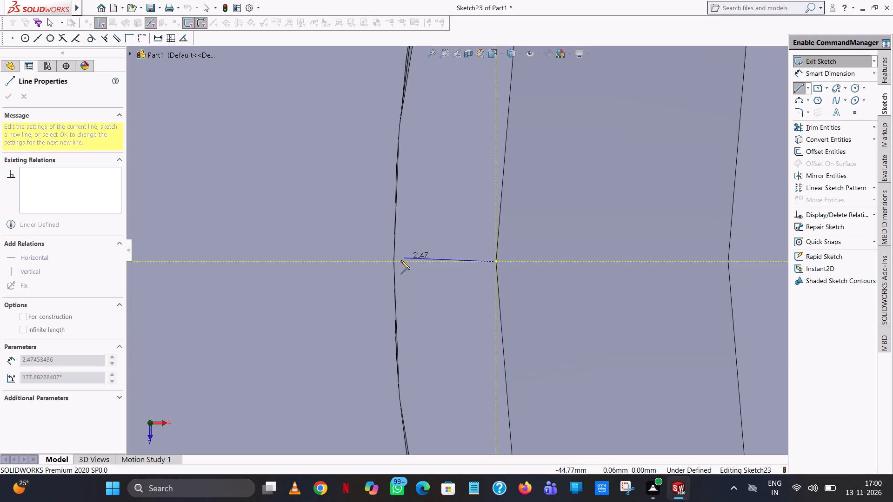
left_click(393, 260)
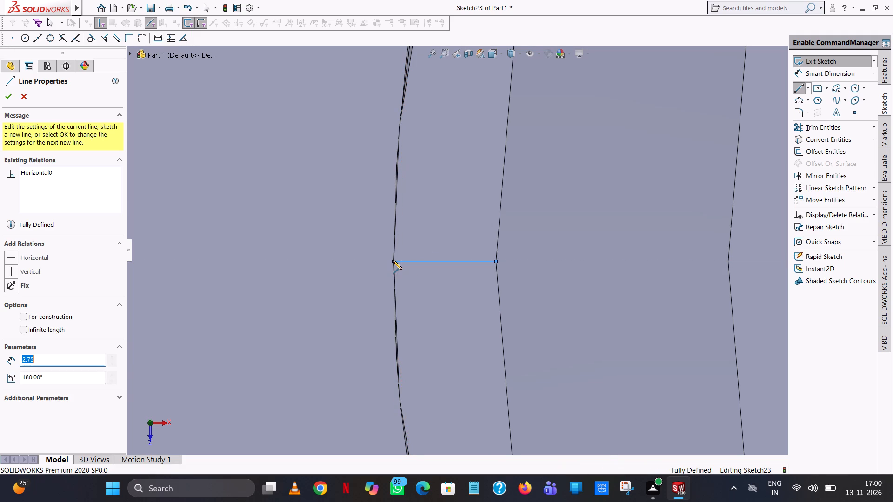
right_click(393, 260)
left_click(426, 269)
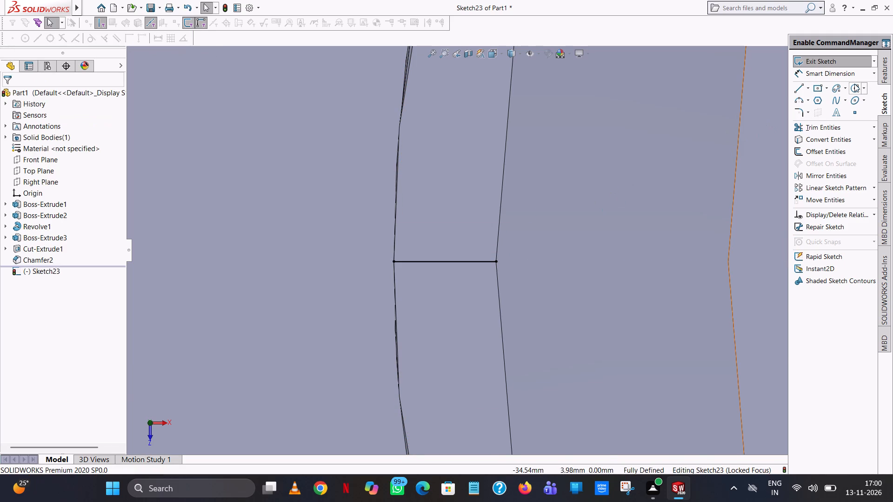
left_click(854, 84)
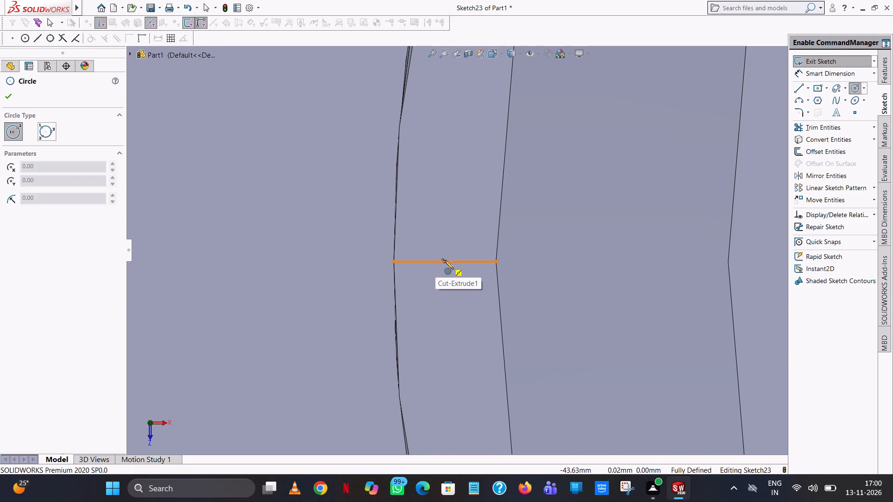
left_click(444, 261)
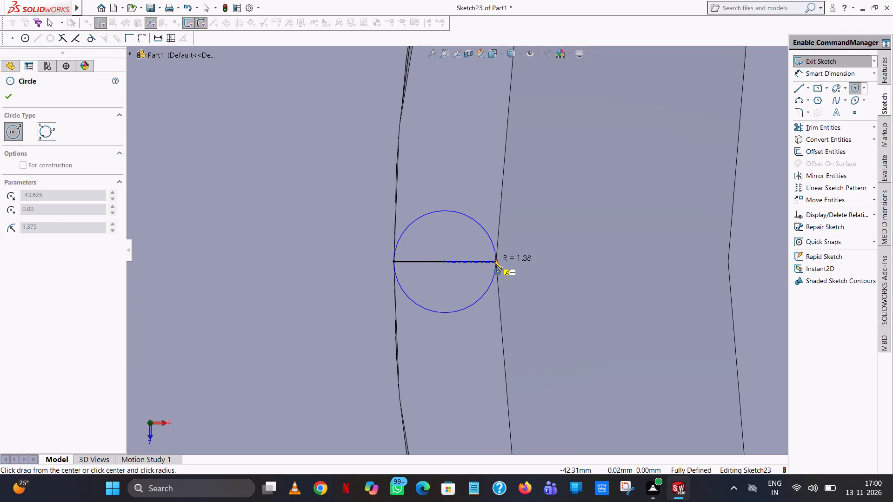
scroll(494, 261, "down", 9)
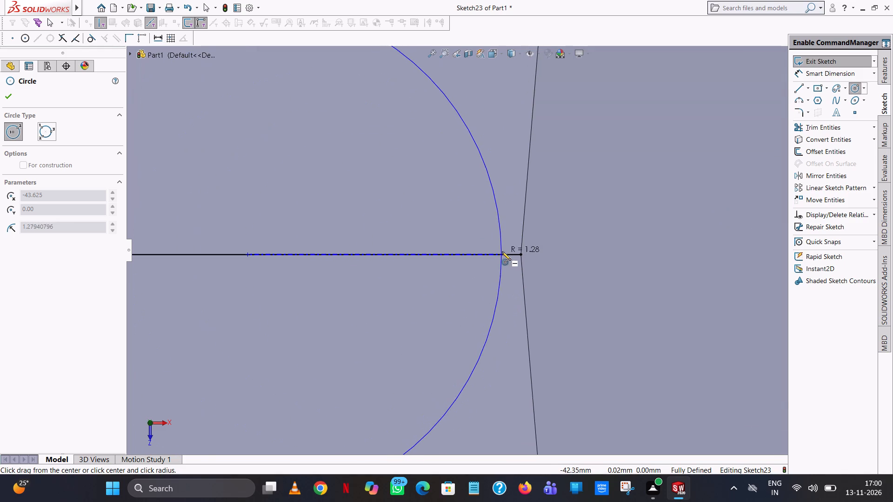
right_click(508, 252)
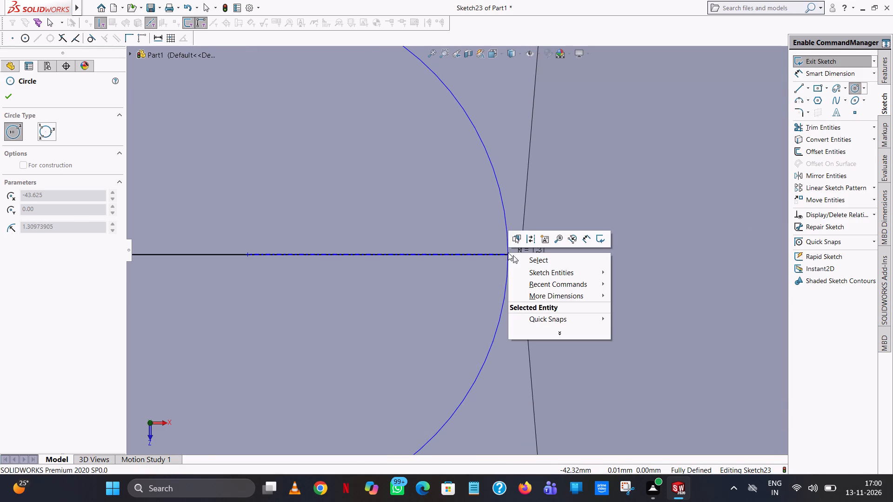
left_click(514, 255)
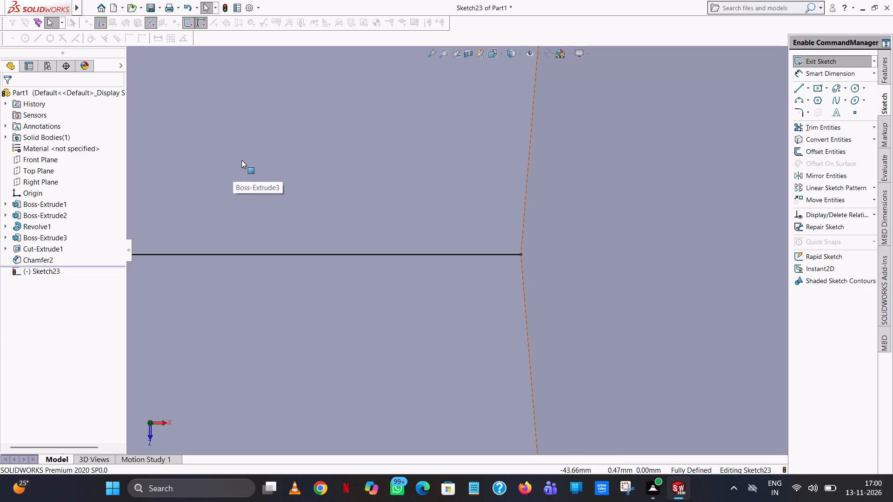
Sketch a circle centred on the midpoint of the short line across the rim, with a radius of 1.5 mm.
scroll(544, 202, "up", 18)
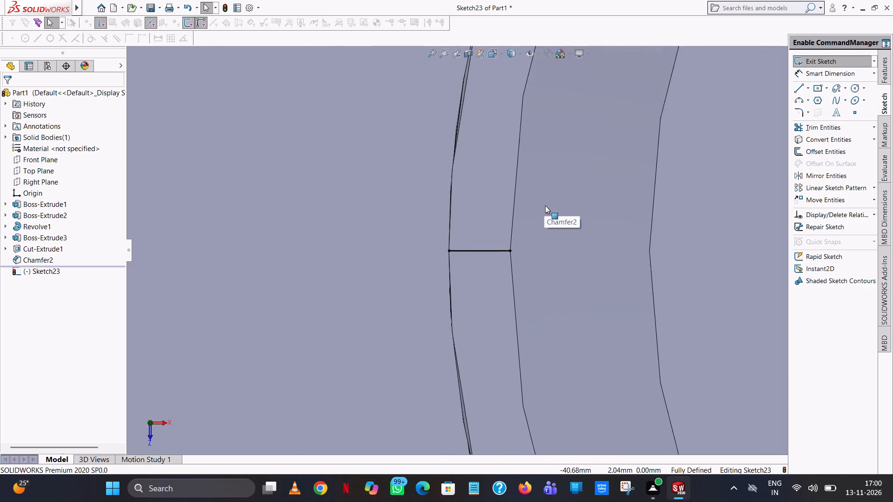
scroll(545, 205, "up", 13)
left_click(853, 88)
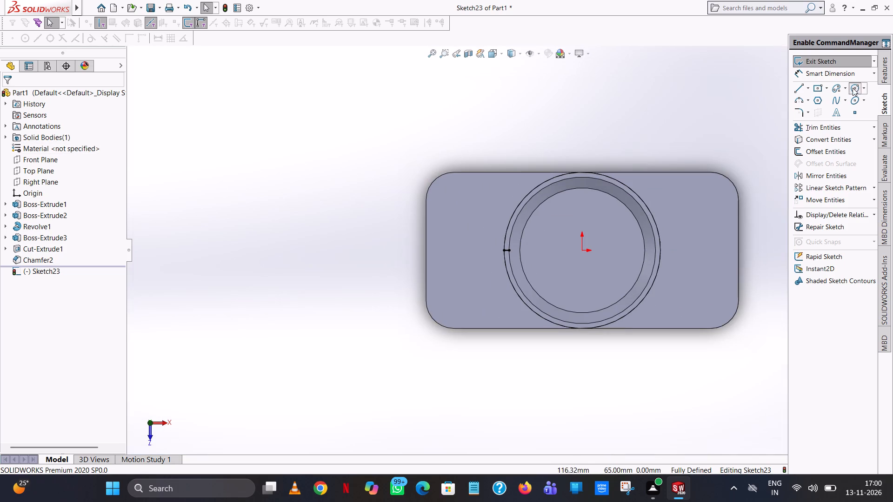
scroll(493, 245, "down", 10)
scroll(491, 186, "down", 11)
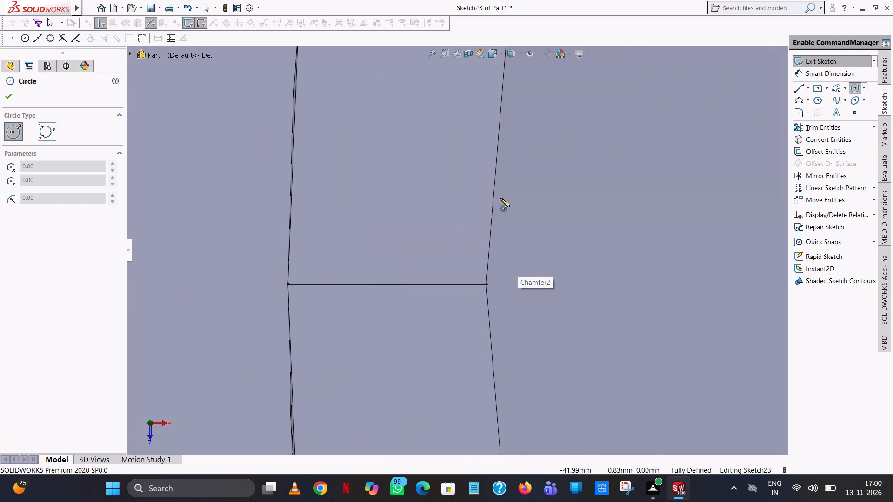
scroll(404, 268, "down", 4)
left_click(397, 292)
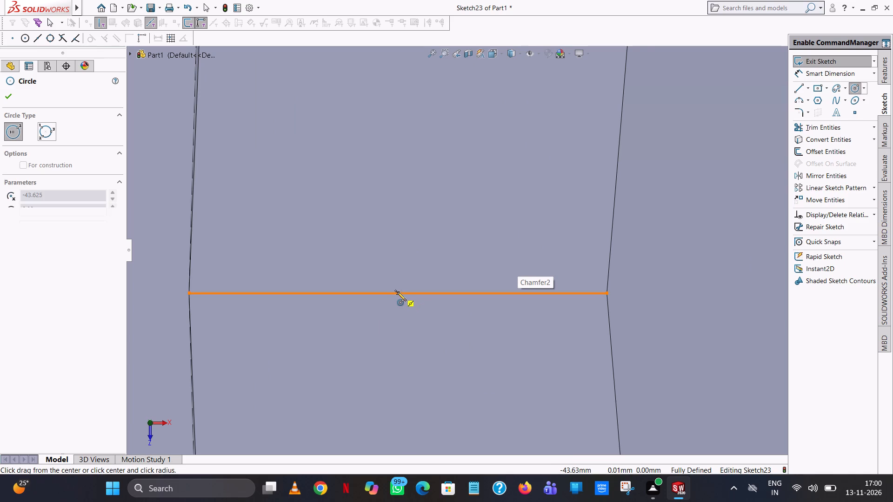
left_click(495, 292)
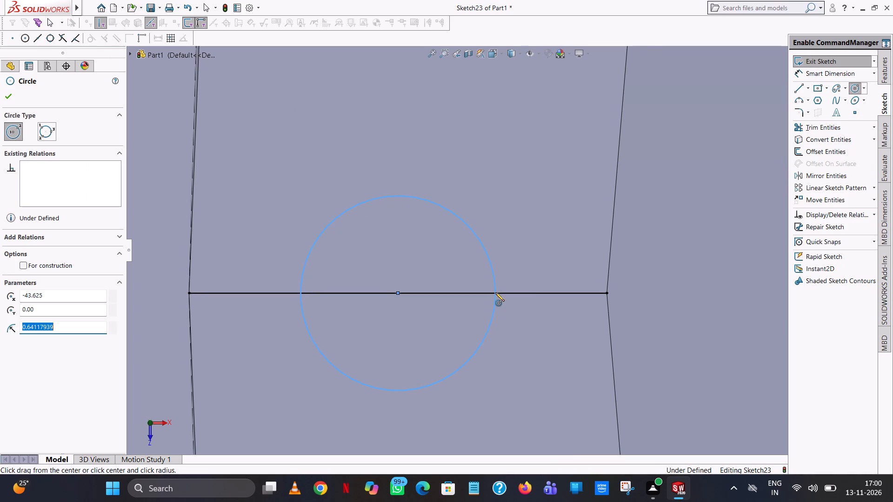
type("1.5")
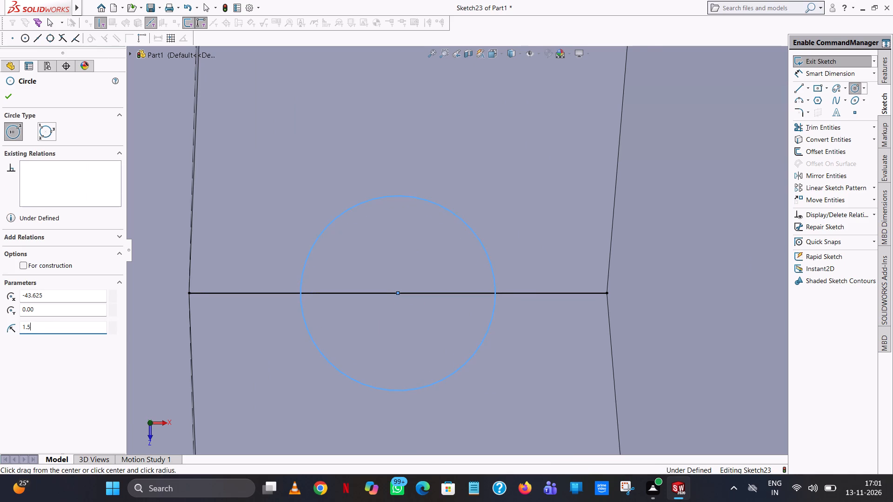
key("Return")
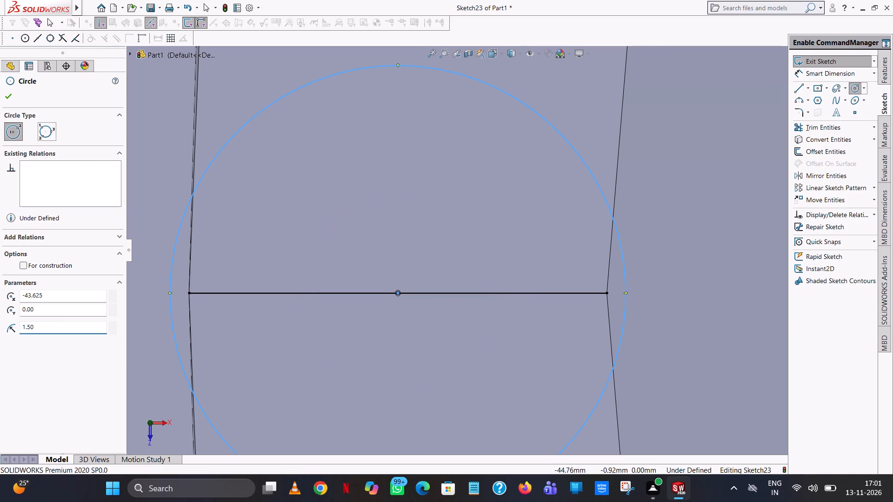
scroll(69, 294, "up", 3)
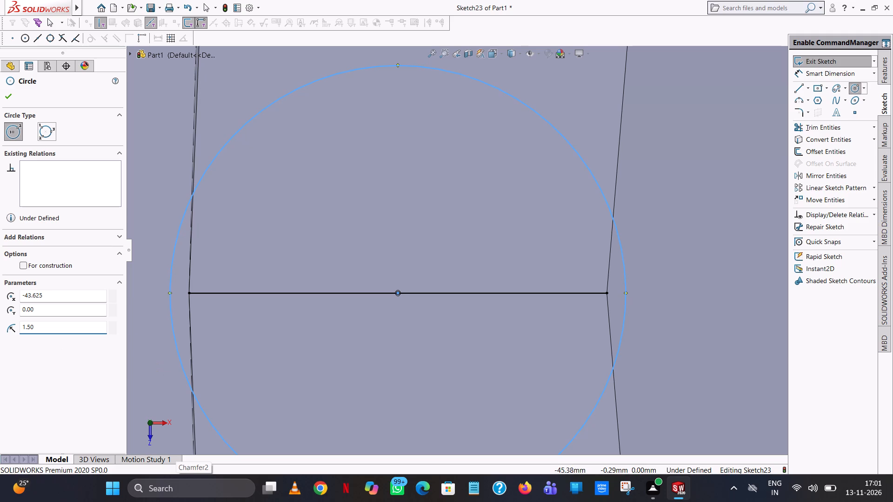
scroll(69, 294, "up", 4)
scroll(559, 208, "up", 8)
scroll(524, 258, "up", 3)
scroll(524, 260, "down", 8)
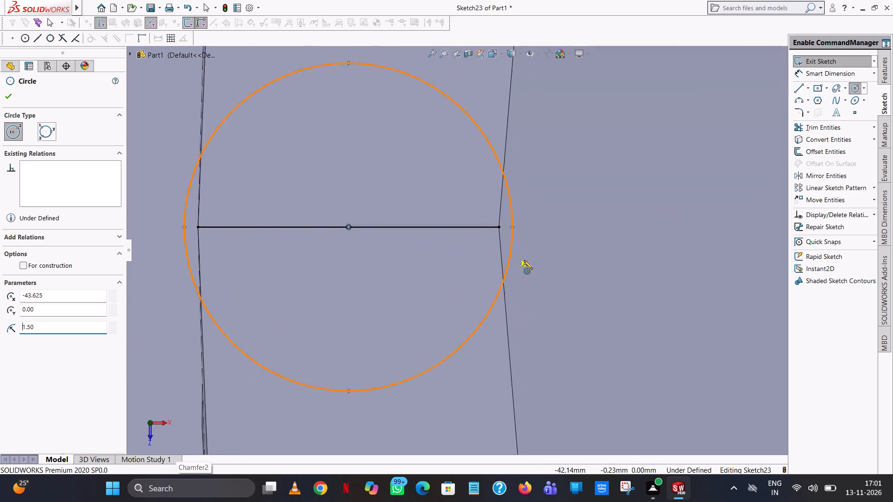
scroll(524, 260, "down", 2)
scroll(524, 260, "up", 18)
middle_click_drag(524, 258, 506, 62)
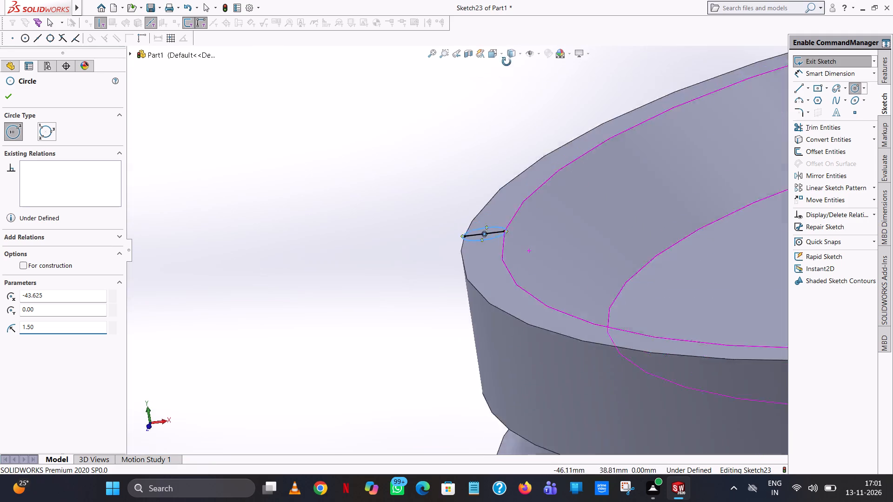
middle_click_drag(506, 62, 521, 91)
scroll(479, 237, "down", 10)
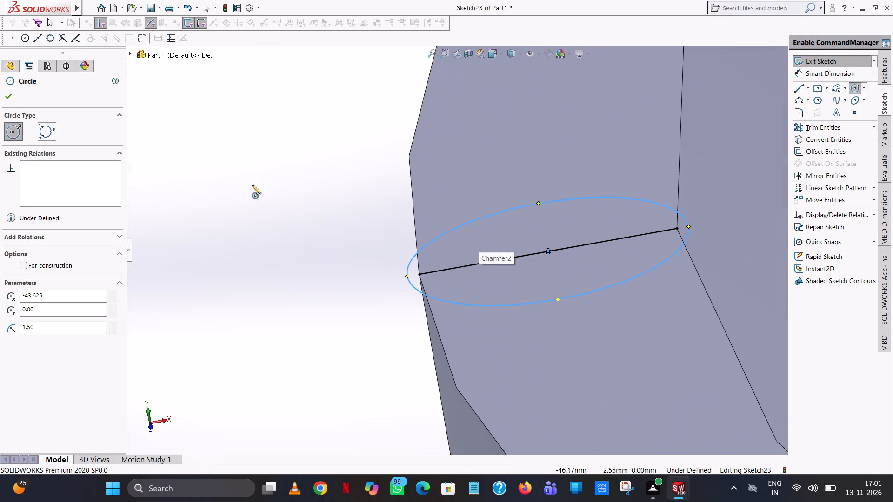
left_click(5, 96)
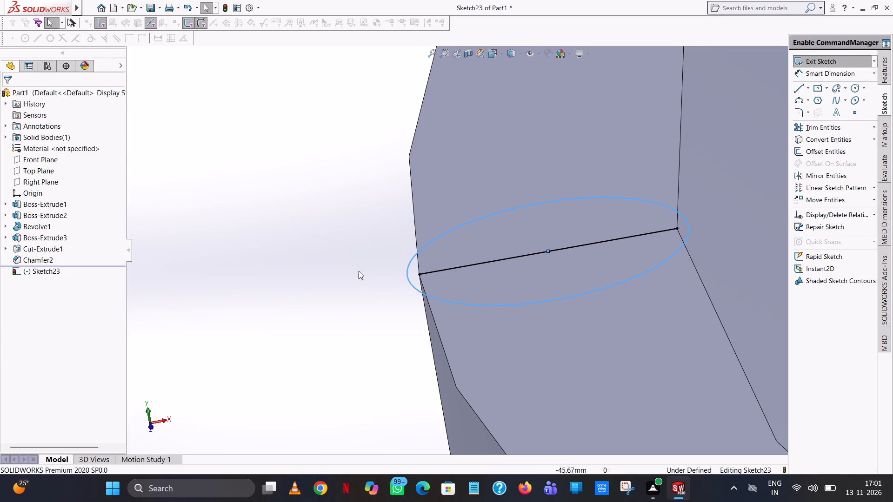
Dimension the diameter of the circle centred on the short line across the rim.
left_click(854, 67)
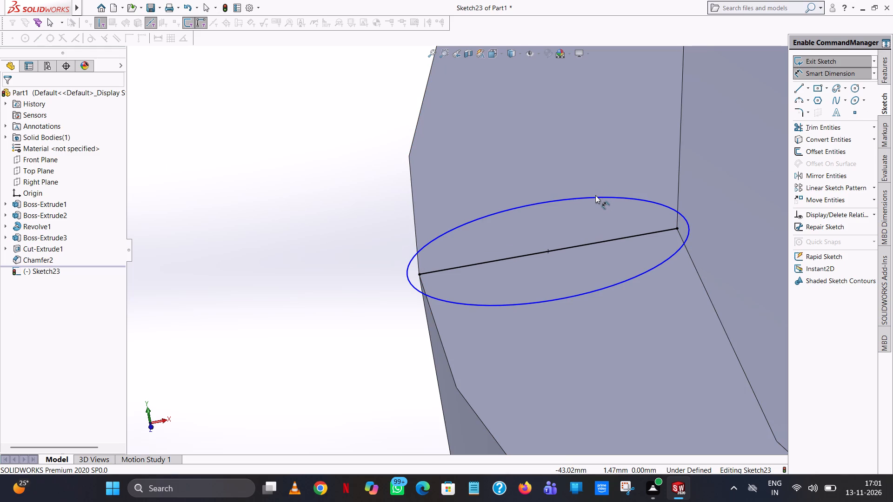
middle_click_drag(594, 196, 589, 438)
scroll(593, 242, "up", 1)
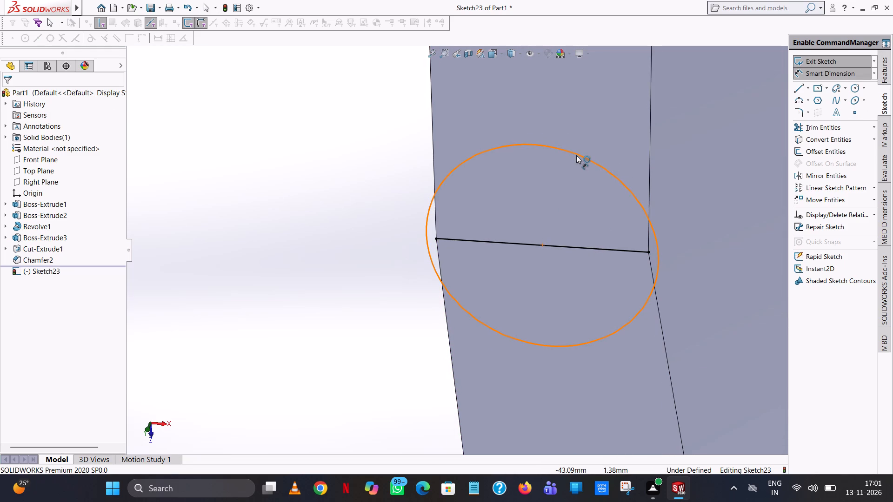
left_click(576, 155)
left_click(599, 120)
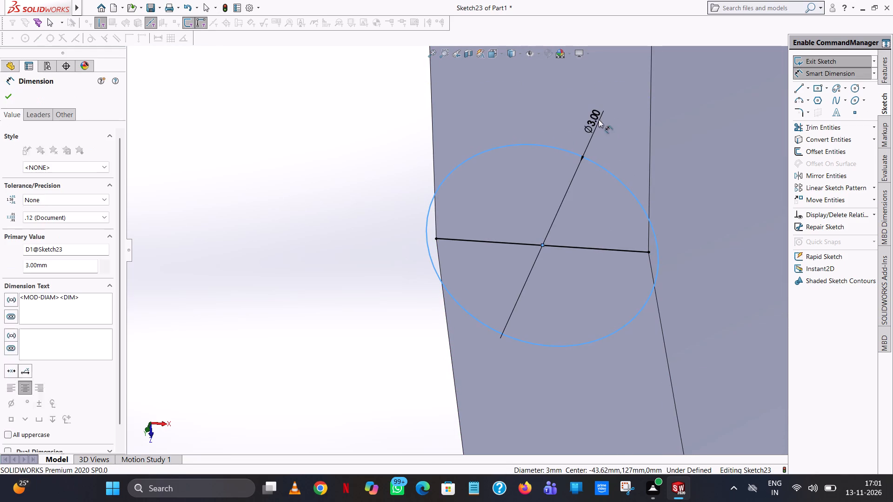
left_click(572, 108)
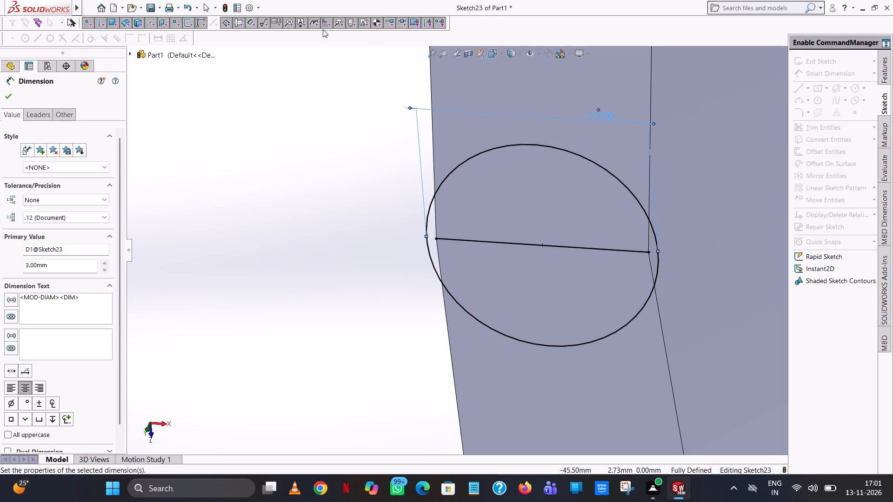
Undo the diameter dimension and the circle drawn on the rim.
left_click(187, 4)
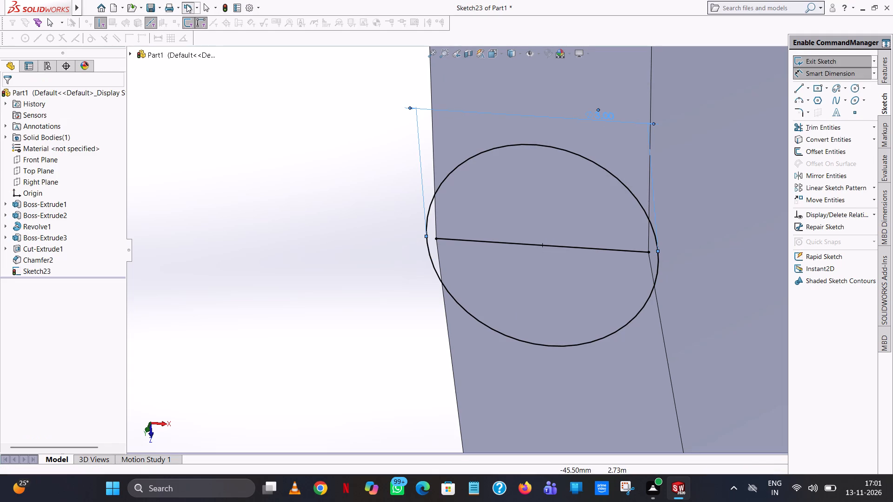
left_click(187, 4)
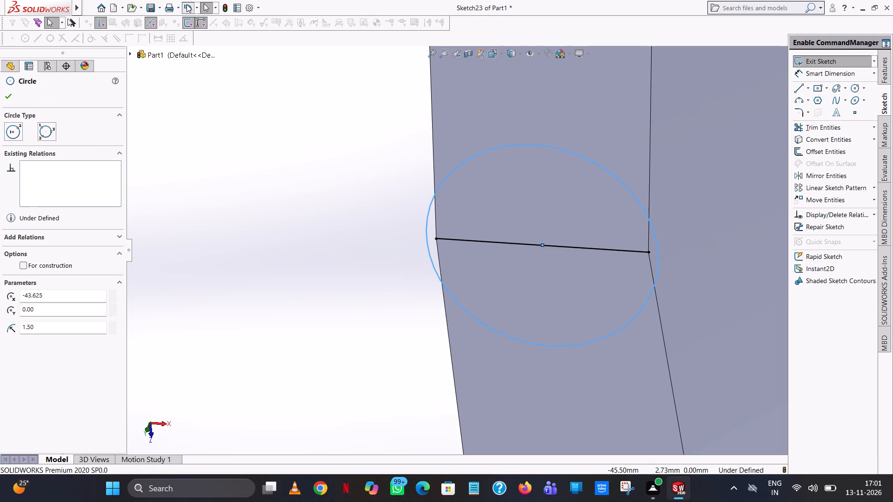
left_click(187, 4)
left_click(187, 4)
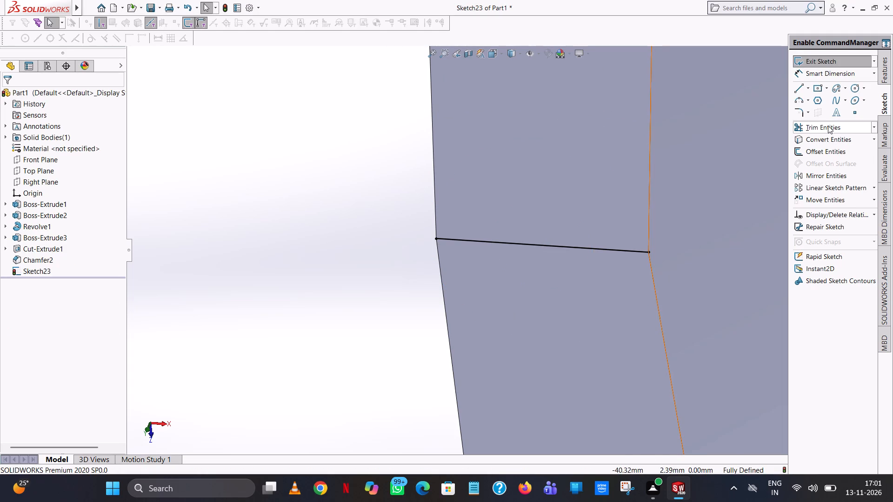
Trim away the short line across the rim and exit the emptied sketch.
left_click(828, 125)
left_click(612, 248)
scroll(642, 224, "up", 2)
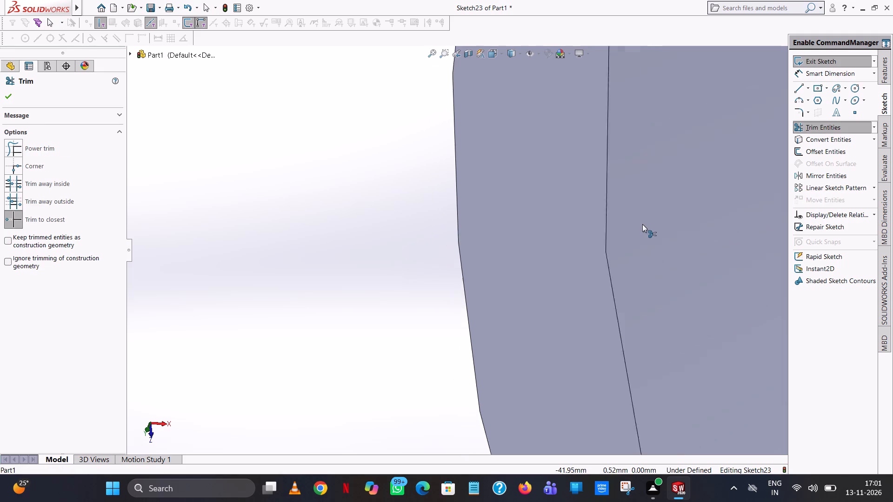
scroll(642, 224, "up", 20)
scroll(642, 224, "up", 3)
middle_click_drag(585, 315, 593, 113)
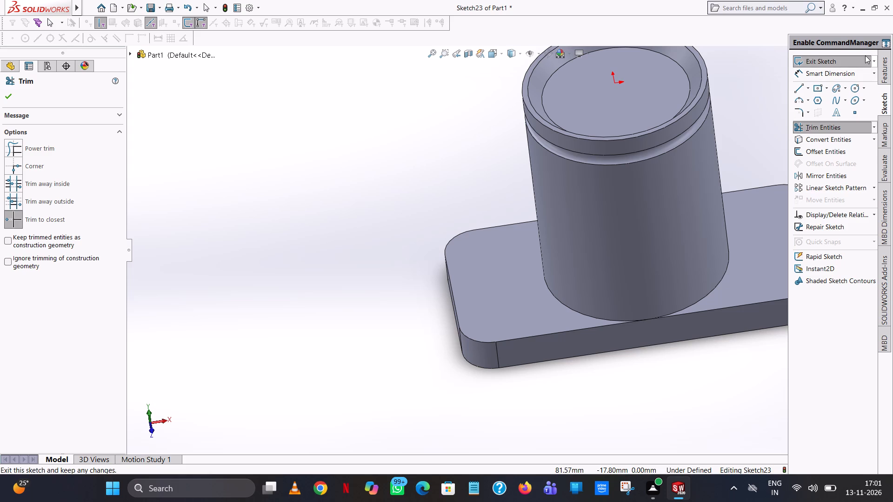
left_click(820, 57)
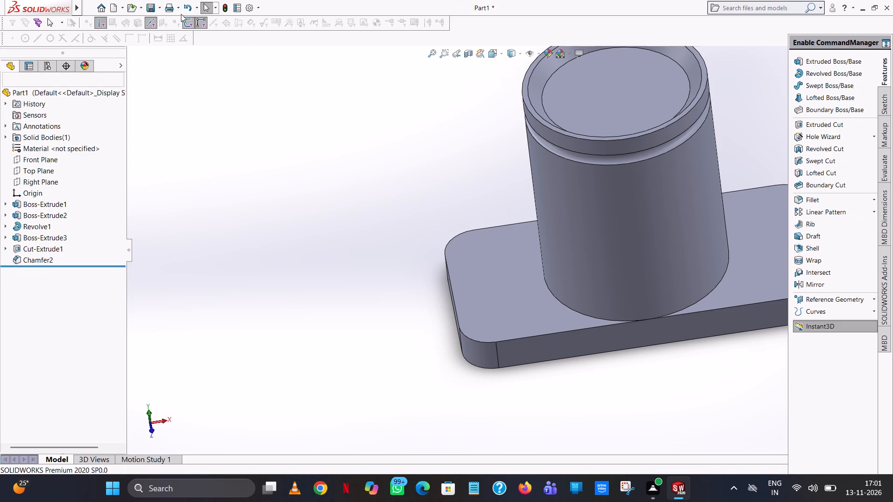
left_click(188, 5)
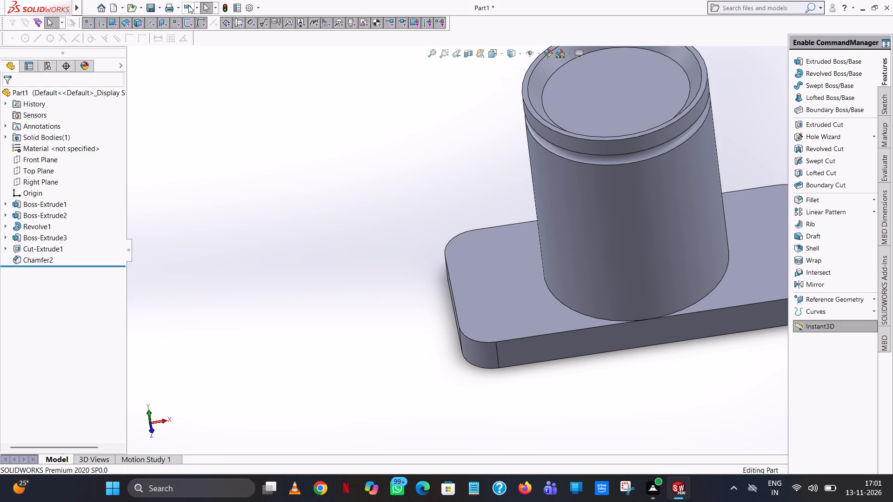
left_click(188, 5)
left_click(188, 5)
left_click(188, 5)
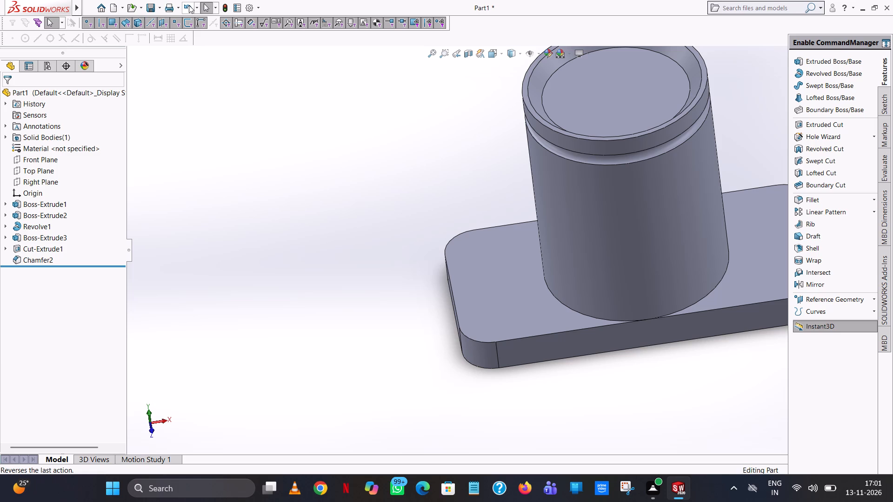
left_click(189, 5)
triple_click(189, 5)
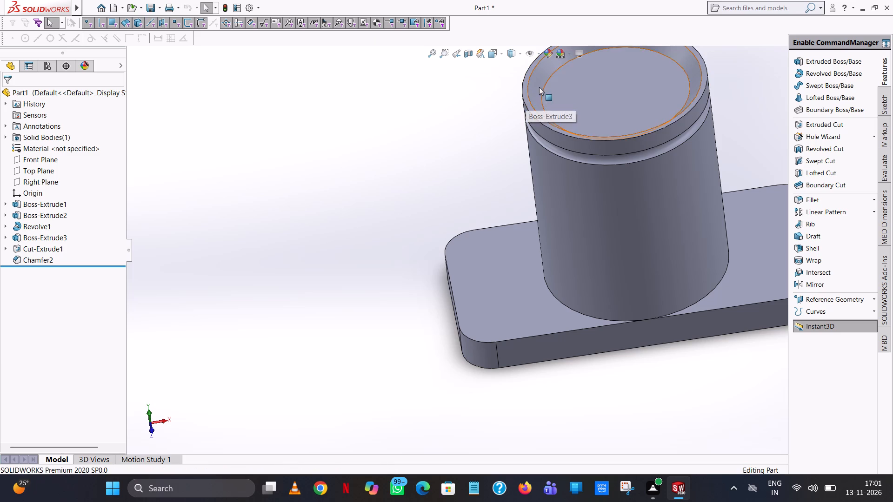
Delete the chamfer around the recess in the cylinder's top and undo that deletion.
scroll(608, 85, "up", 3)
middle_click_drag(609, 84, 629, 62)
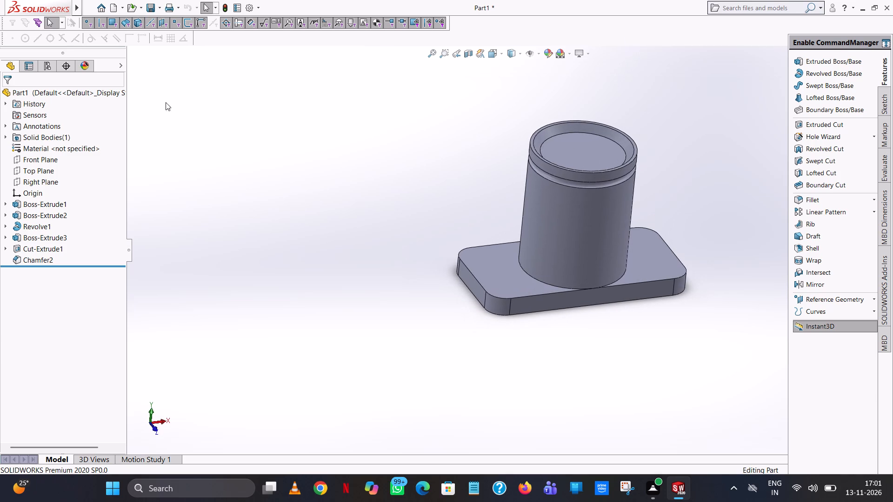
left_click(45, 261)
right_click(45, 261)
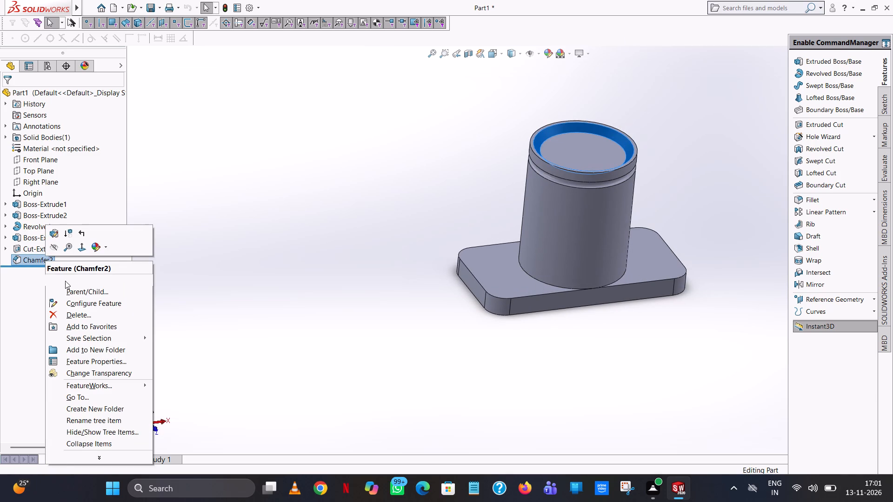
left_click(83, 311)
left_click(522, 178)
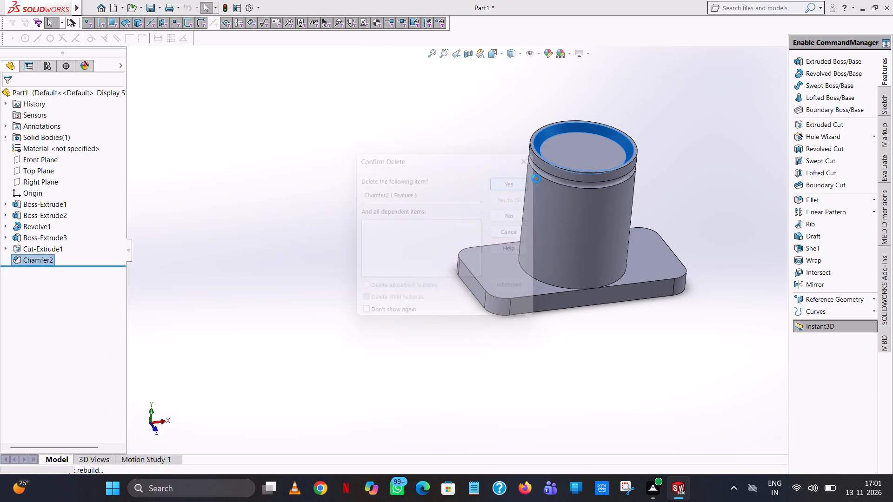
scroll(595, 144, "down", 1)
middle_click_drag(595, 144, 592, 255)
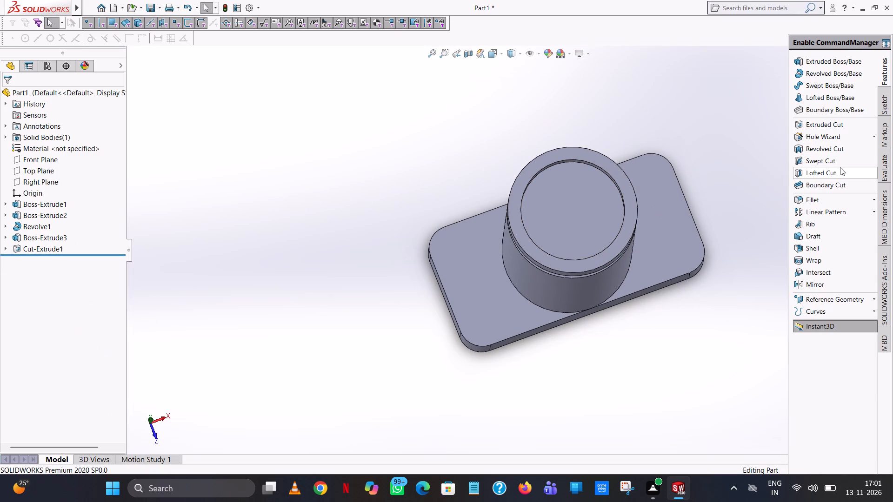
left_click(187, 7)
Delete the chamfer feature around the circular recess in the cylinder's top.
left_click(45, 261)
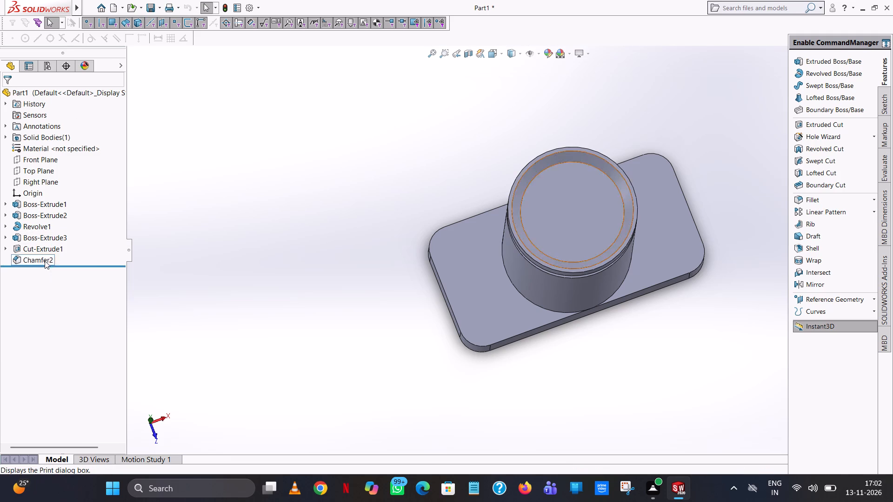
right_click(45, 261)
left_click(80, 317)
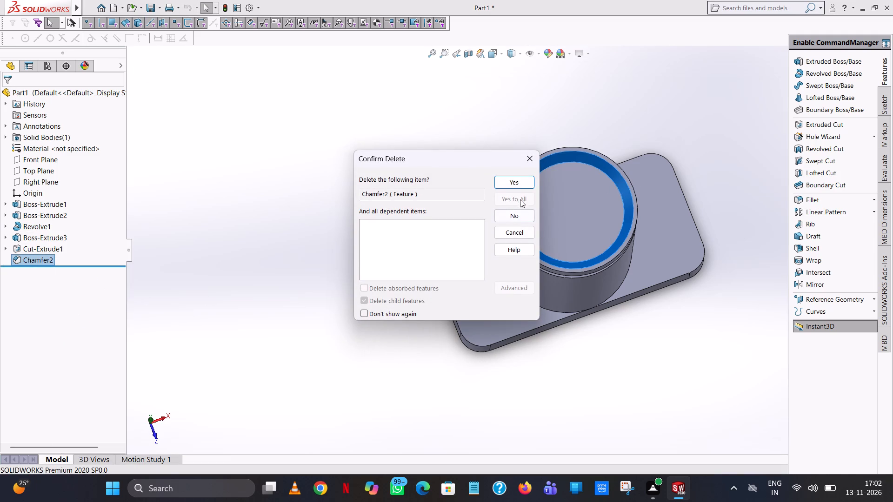
left_click(518, 187)
Edit the sketch of the circular recess cut, set its diameter to 78 mm, and exit the sketch.
left_click(31, 249)
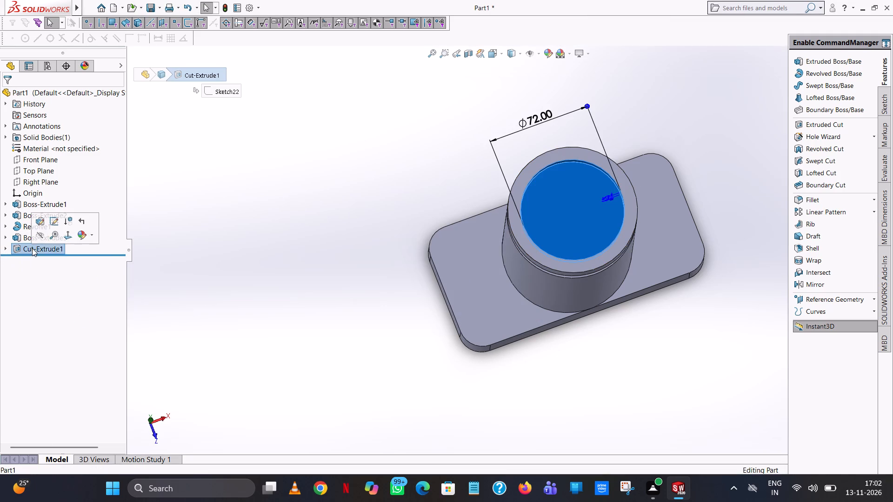
left_click(49, 219)
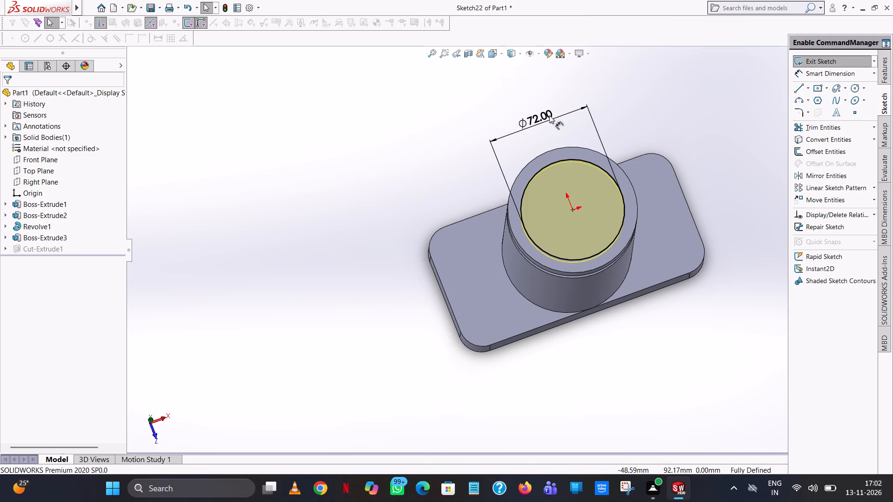
double_click(546, 114)
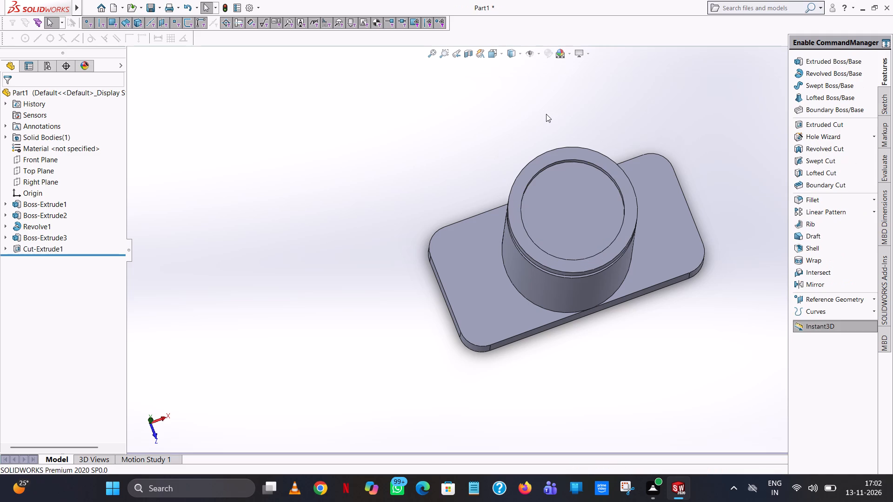
left_click(52, 244)
left_click(75, 214)
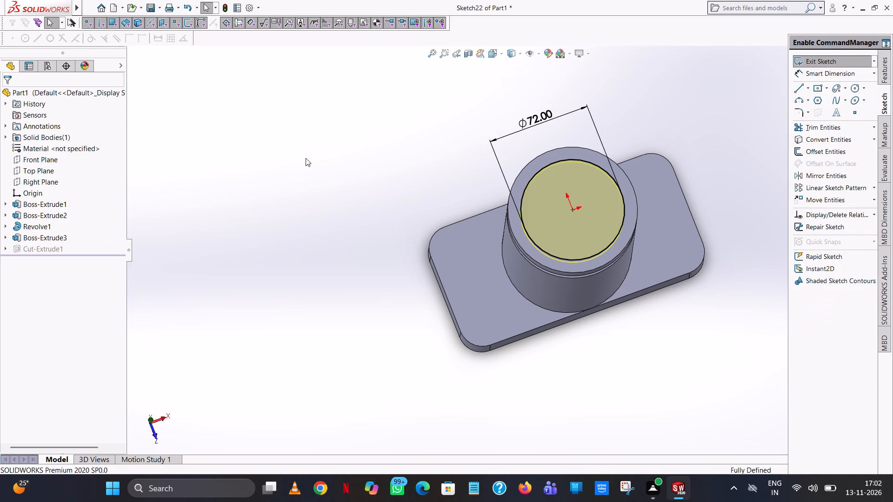
left_click(537, 118)
double_click(537, 118)
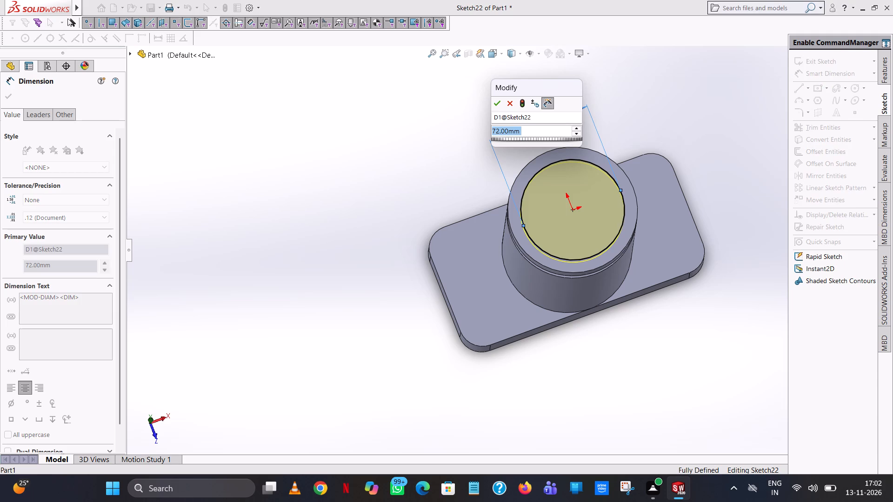
type("78")
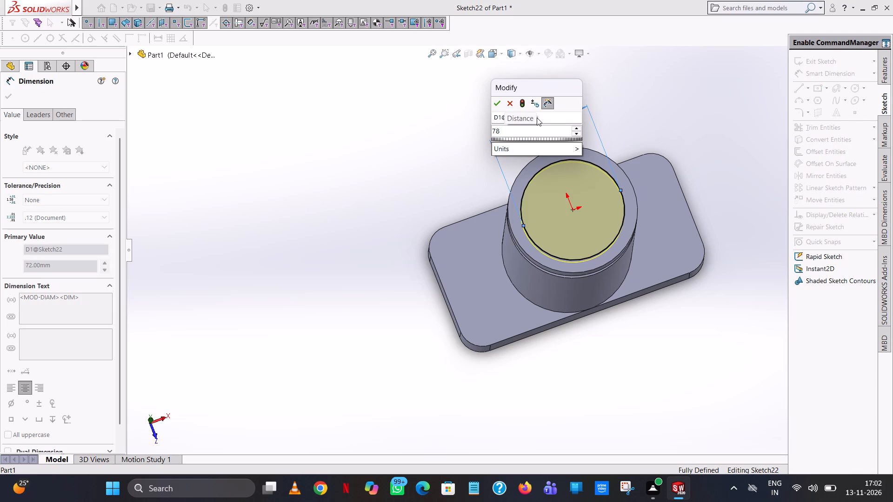
key("Return")
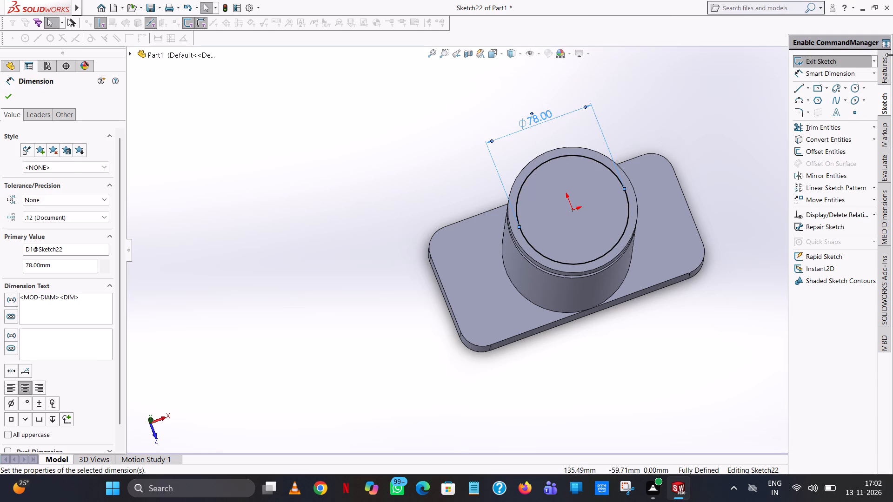
left_click(701, 213)
middle_click_drag(699, 232, 684, 168)
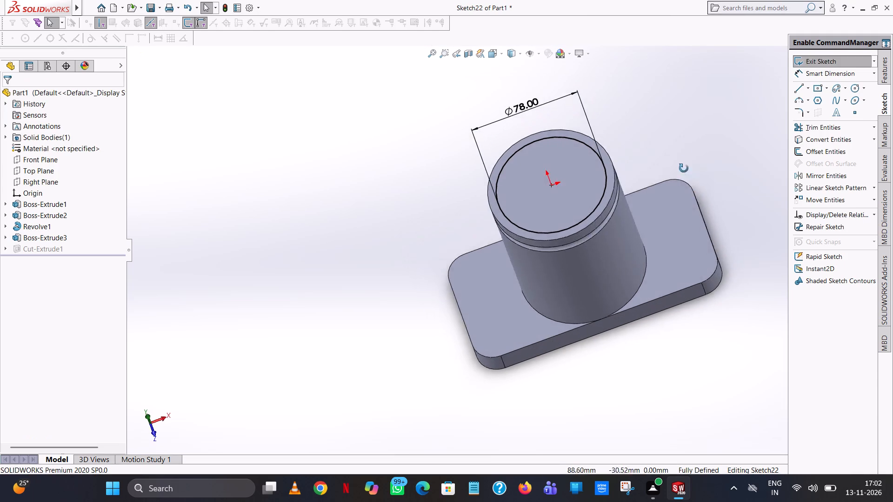
middle_click_drag(684, 168, 689, 71)
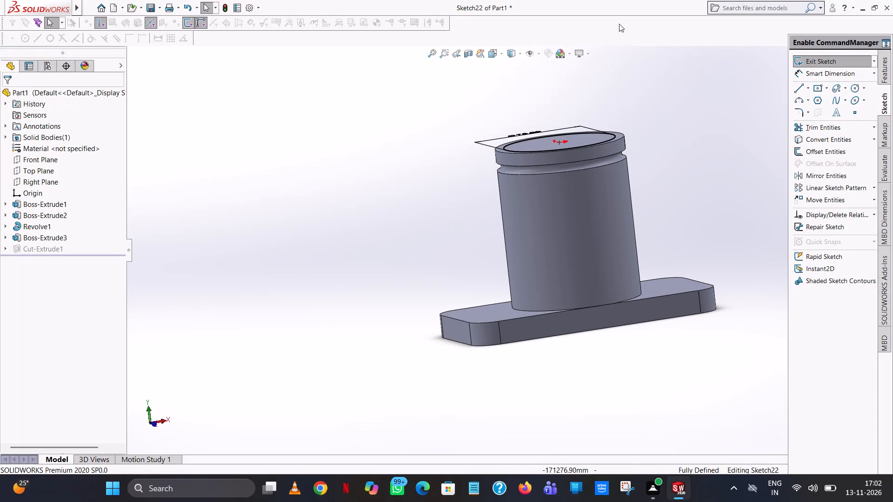
left_click(842, 60)
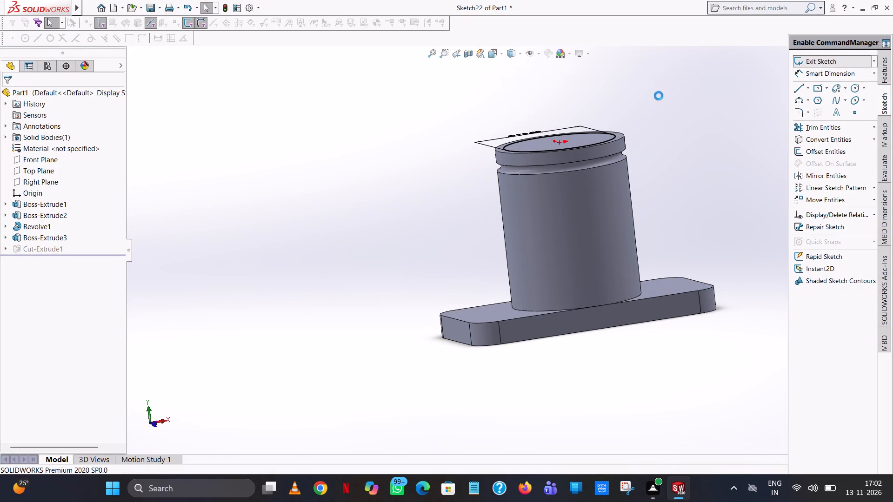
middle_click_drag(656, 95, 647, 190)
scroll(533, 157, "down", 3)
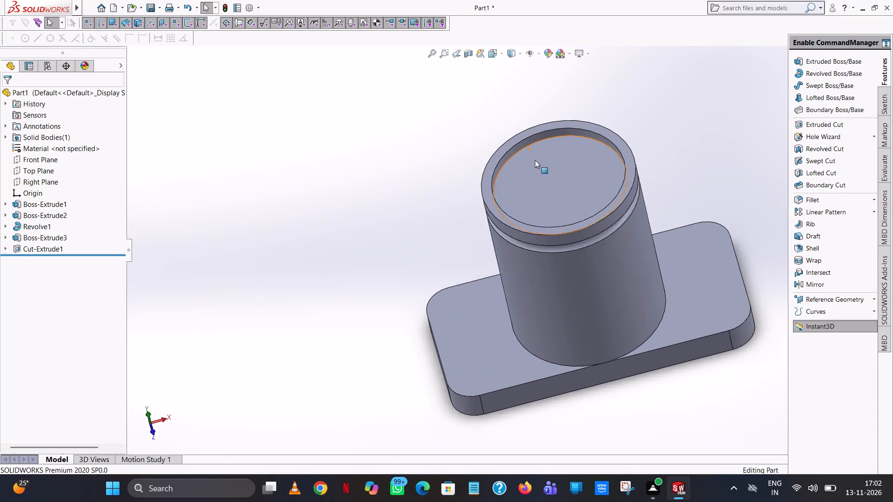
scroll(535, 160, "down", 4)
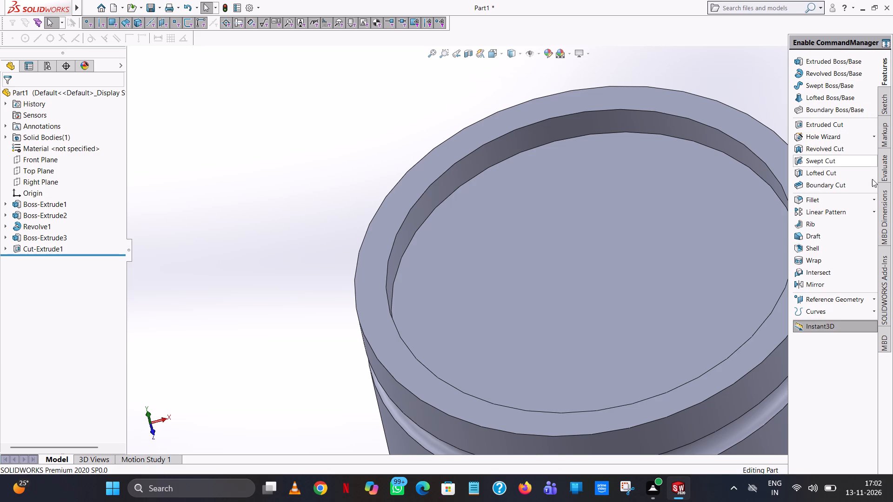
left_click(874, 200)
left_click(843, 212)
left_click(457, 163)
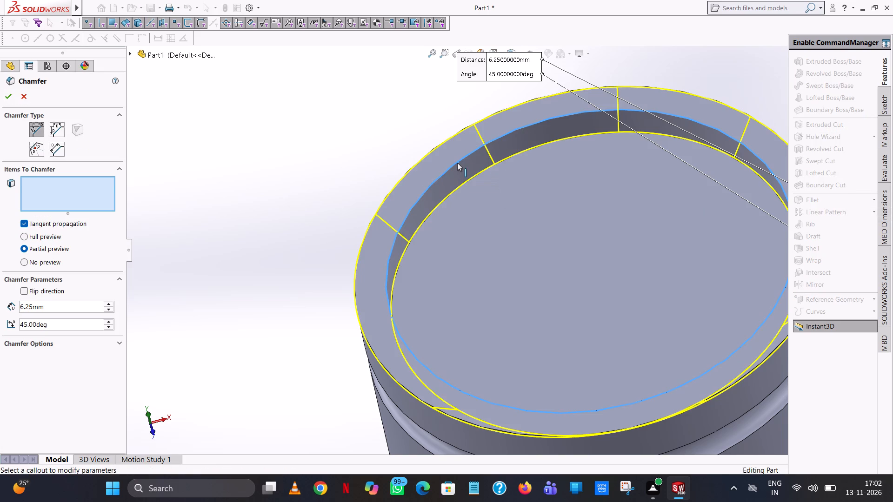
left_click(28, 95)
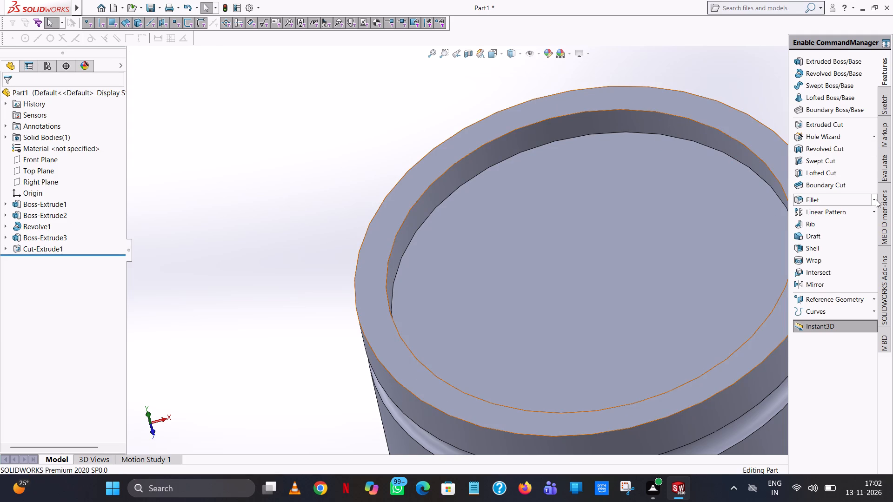
Chamfer the bottom edge of the circular recess in the cylinder's top by 6.25 mm at 45 degrees.
left_click(873, 196)
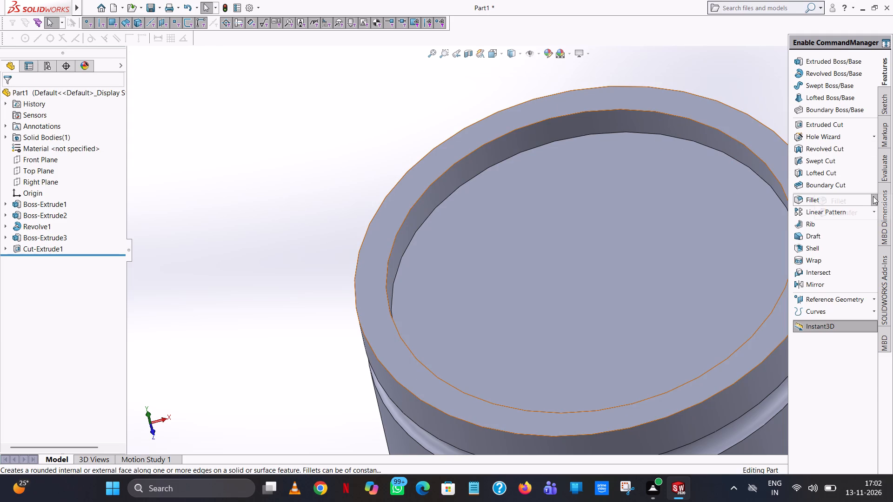
left_click(833, 213)
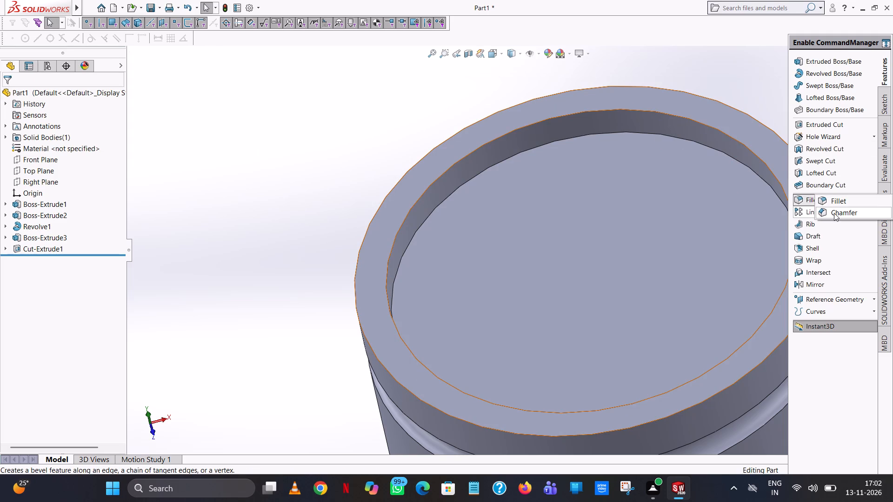
left_click(529, 150)
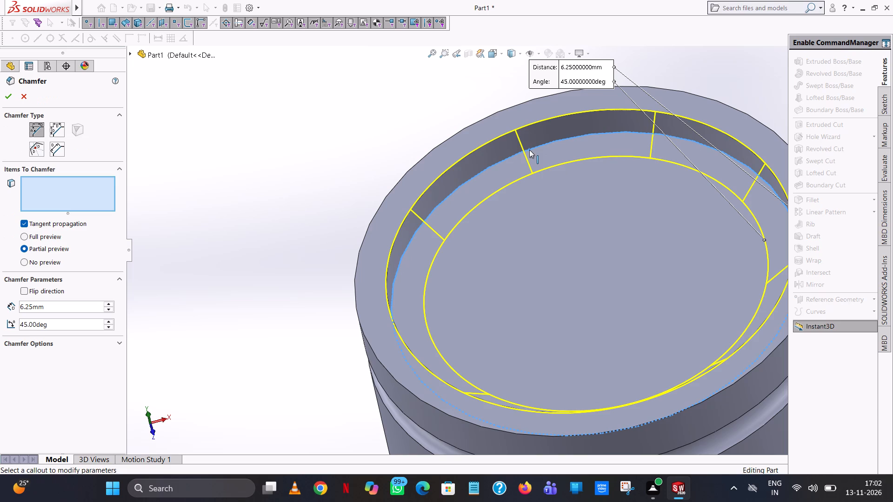
left_click(6, 97)
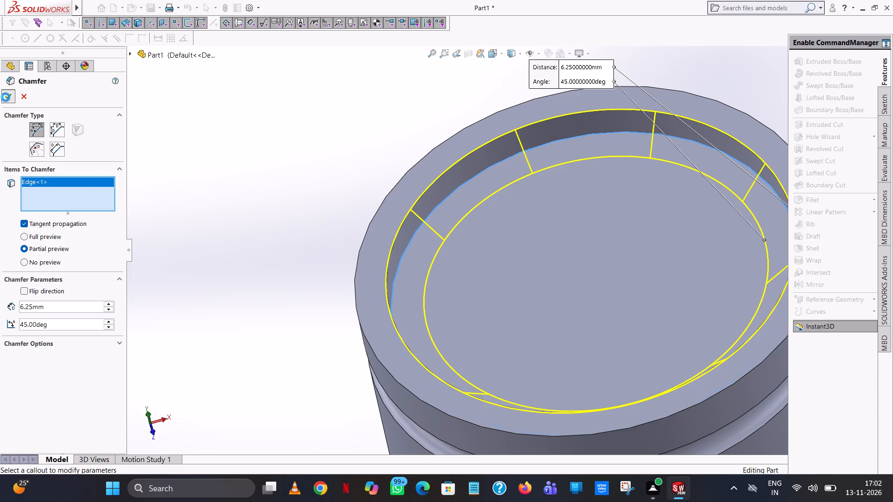
left_click(351, 109)
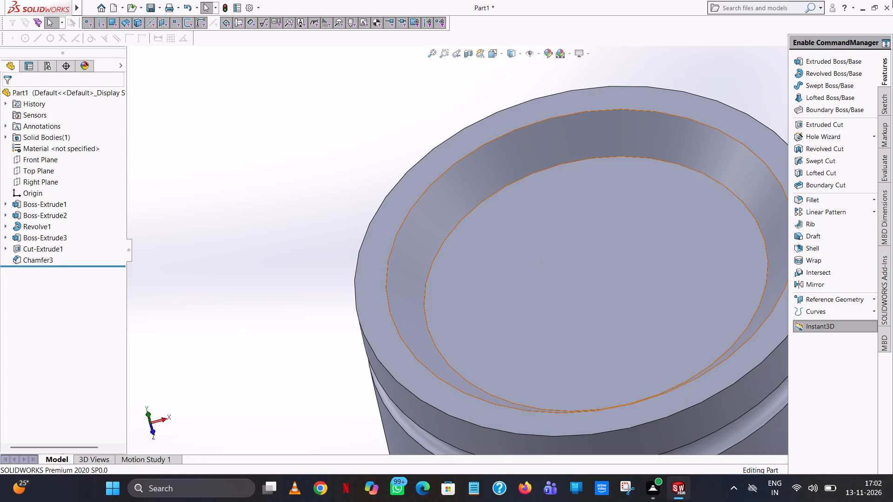
Start an extruded-cut sketch on the cylinder's rim face and draw a horizontal line about 6 mm long across the rim, level with the origin.
scroll(442, 178, "up", 6)
middle_click_drag(482, 250, 505, 316)
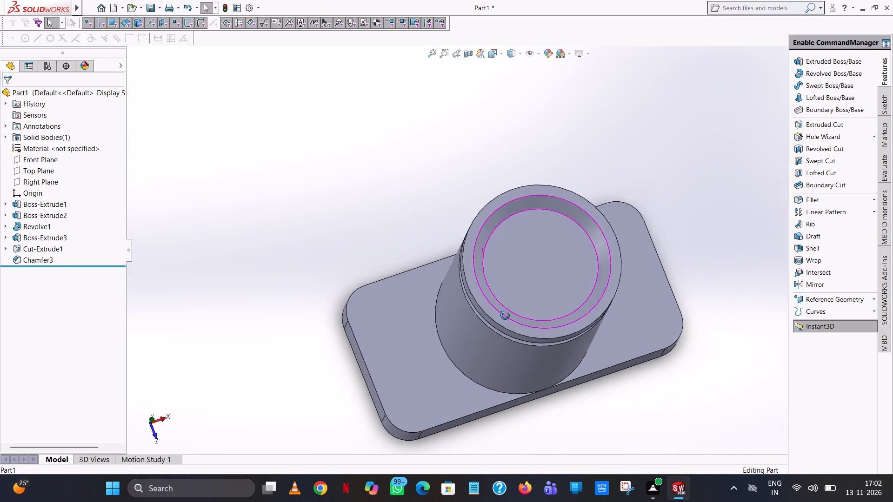
middle_click_drag(505, 316, 494, 308)
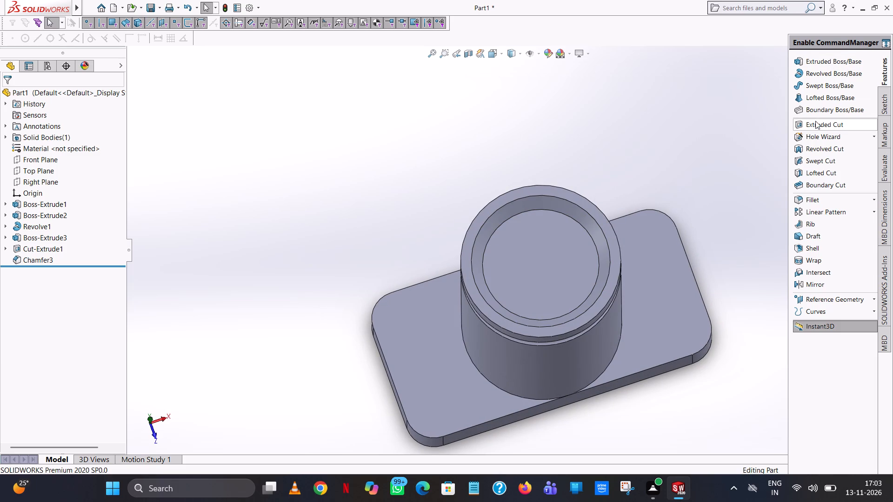
left_click(815, 123)
left_click(466, 252)
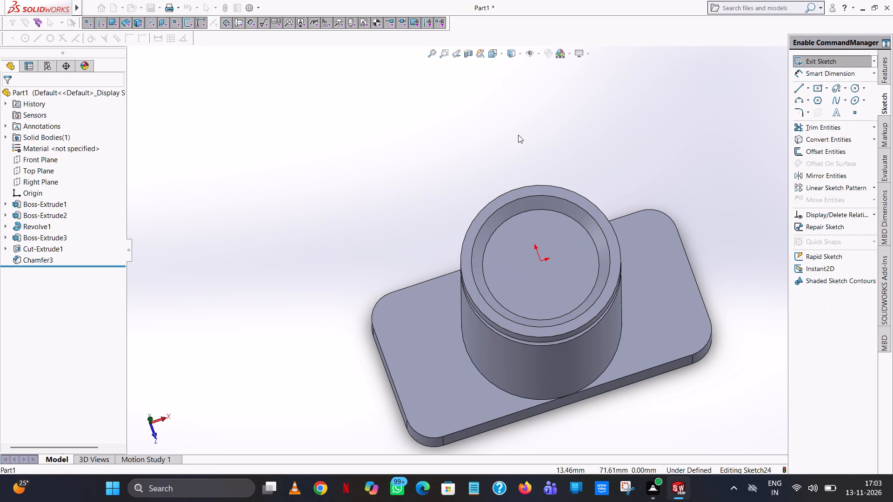
left_click(500, 55)
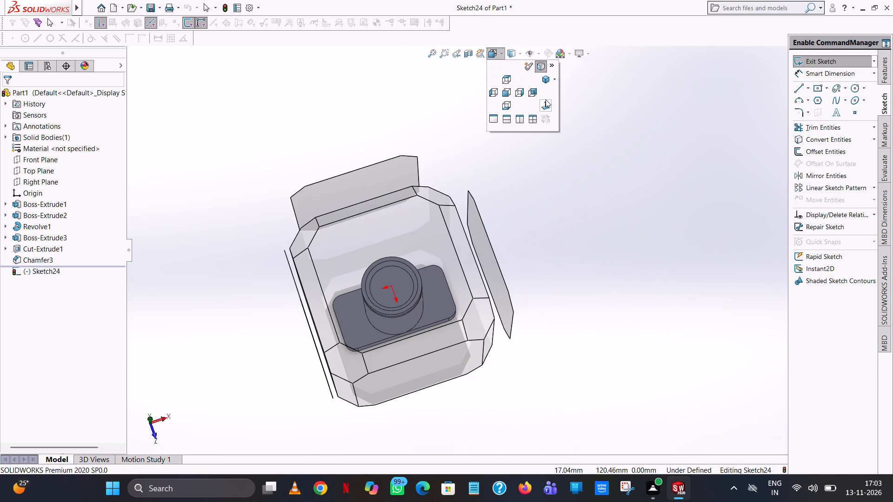
left_click(545, 99)
scroll(525, 387, "up", 1)
scroll(525, 387, "down", 6)
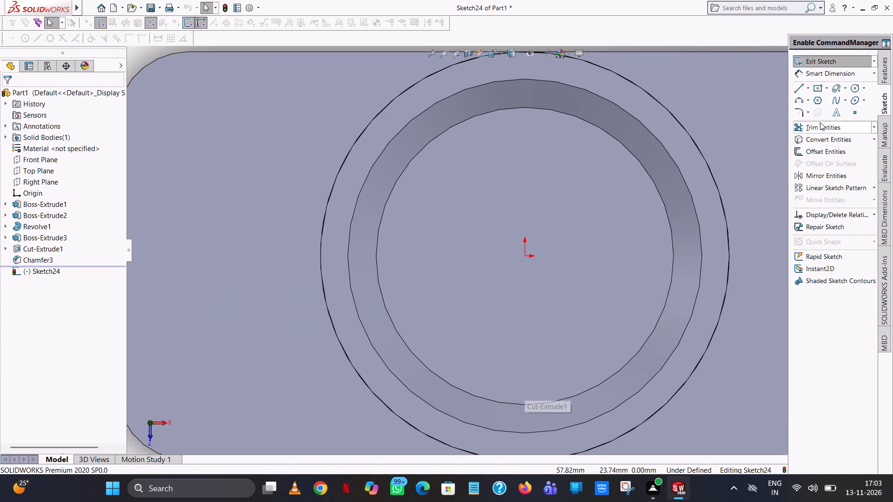
left_click(794, 90)
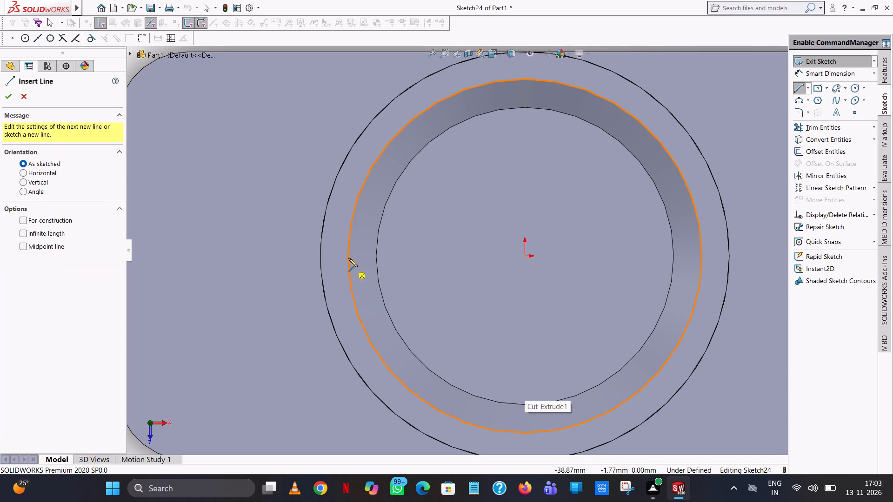
scroll(347, 254, "down", 10)
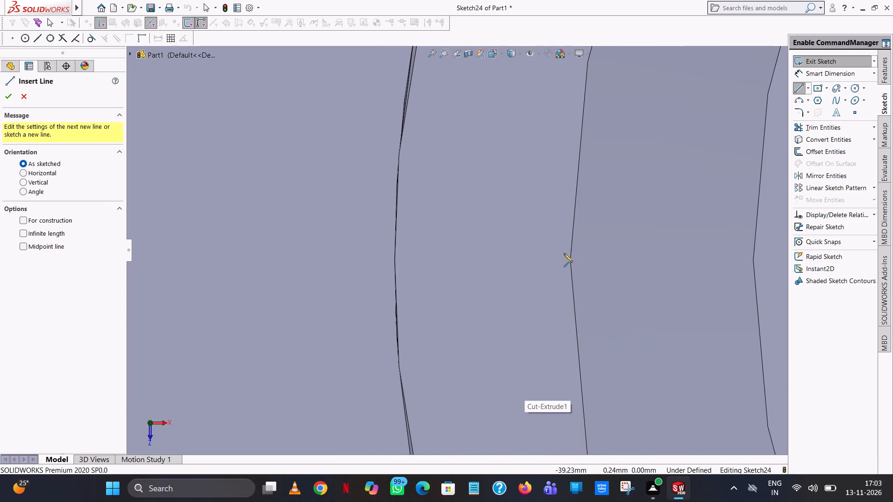
left_click(571, 260)
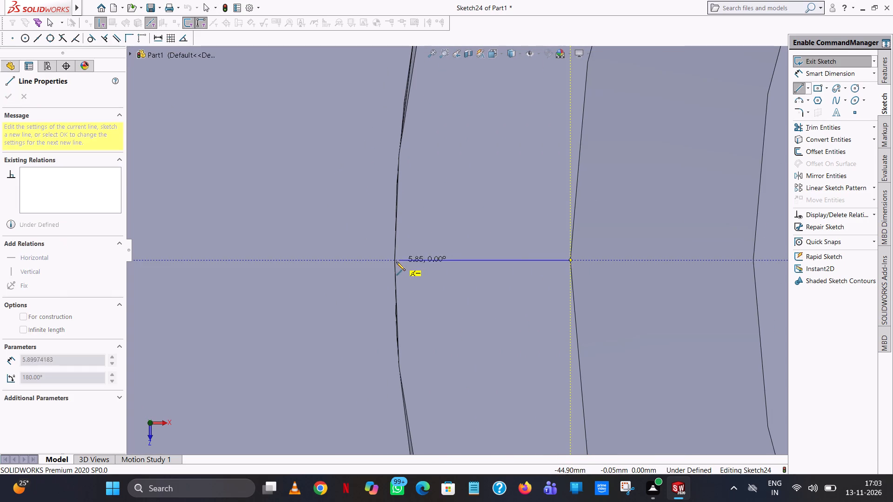
left_click(393, 259)
right_click(393, 259)
left_click(423, 268)
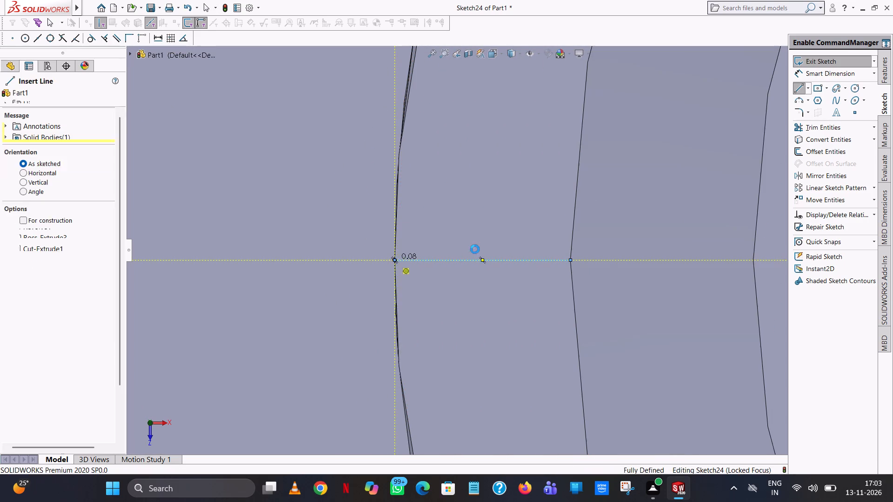
Draw a circle of 1.5 mm radius centred on the midpoint of the line across the rim.
left_click(852, 88)
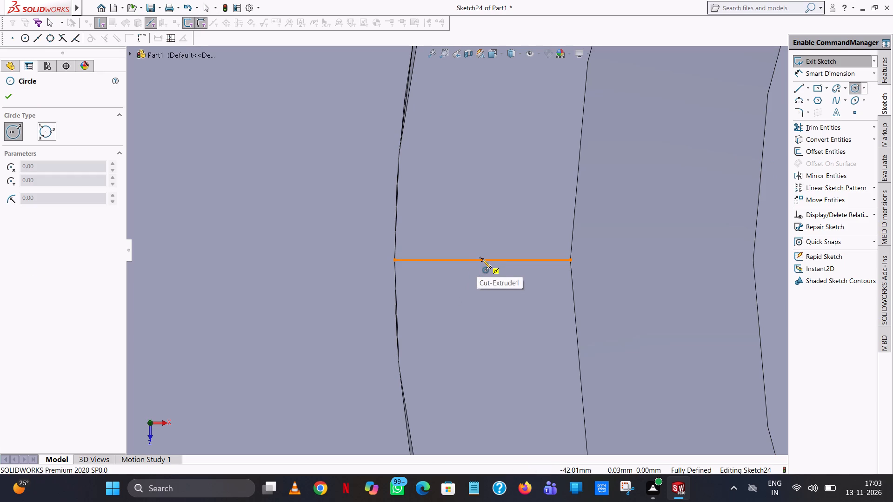
left_click(482, 259)
left_click(552, 259)
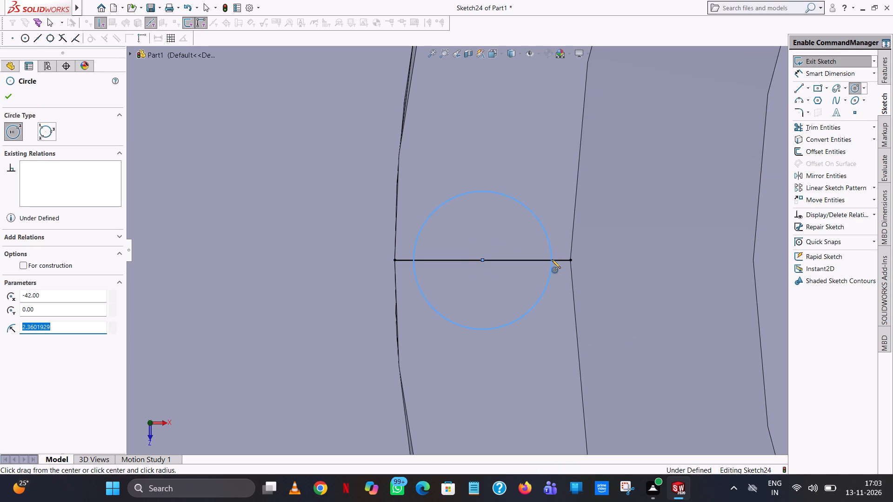
type("1.5")
key("Return")
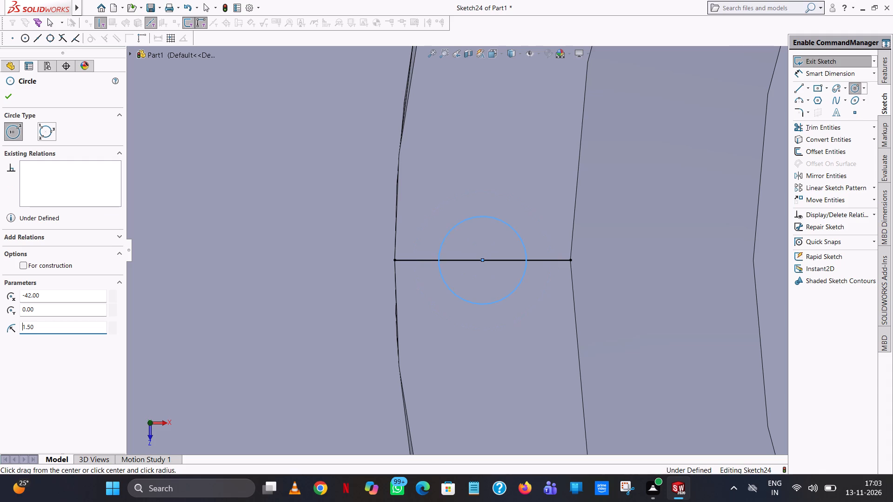
right_click(552, 259)
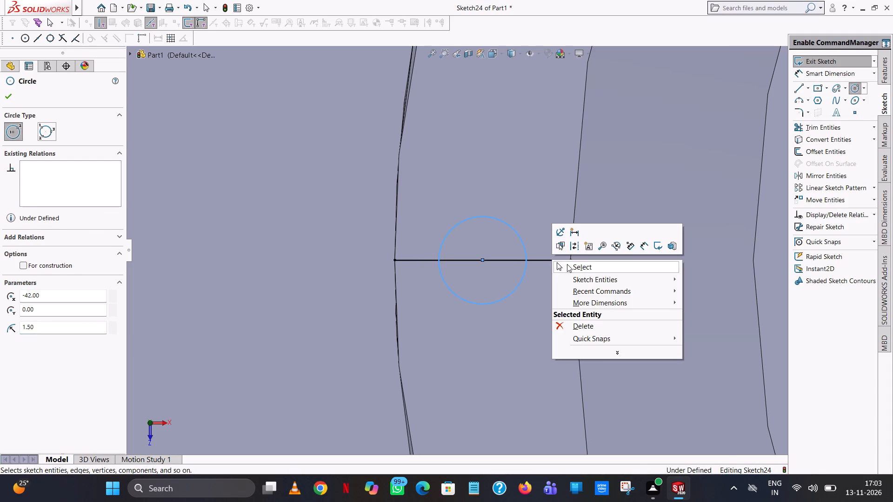
left_click(567, 264)
Trim away all segments of the line across the rim, leaving only the small circle.
left_click(827, 125)
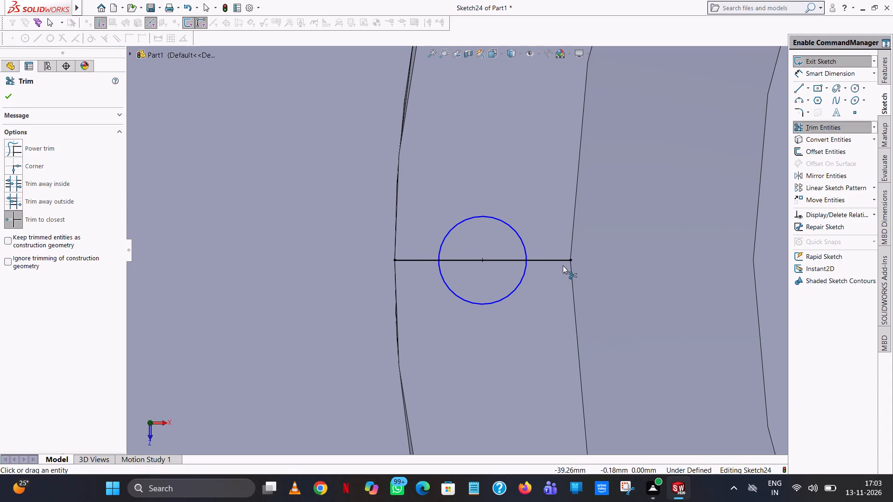
left_click(563, 260)
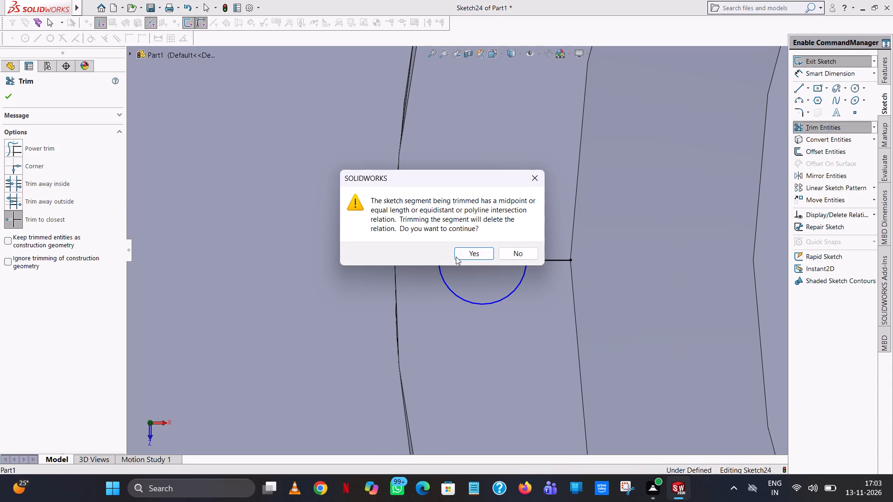
left_click(458, 255)
left_click(469, 262)
left_click(429, 260)
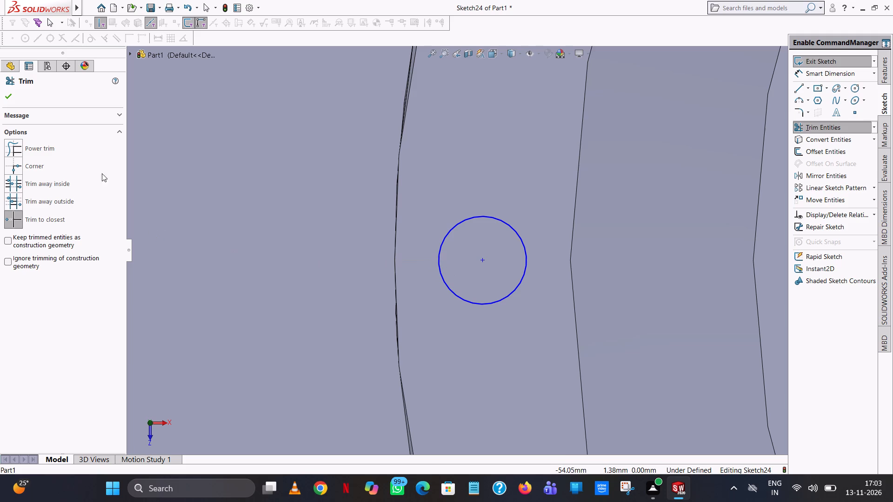
left_click(8, 93)
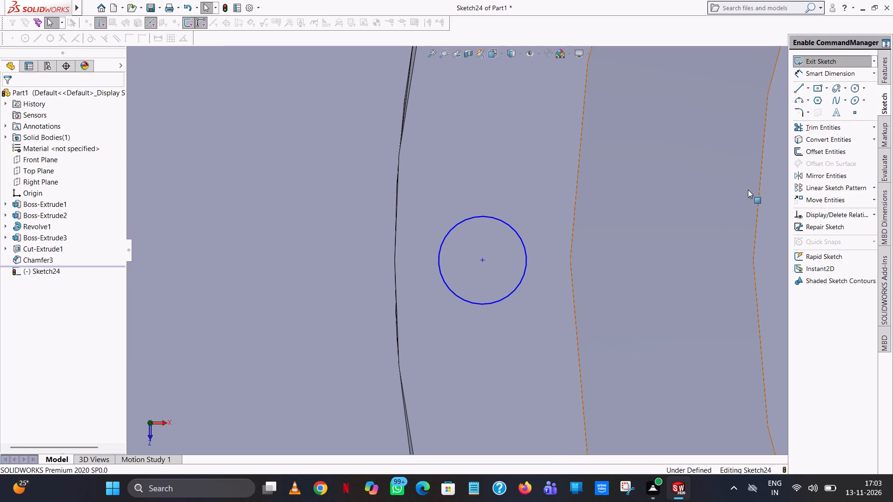
Dimension the small rim circle's diameter at 3 mm.
scroll(762, 207, "up", 5)
left_click(830, 75)
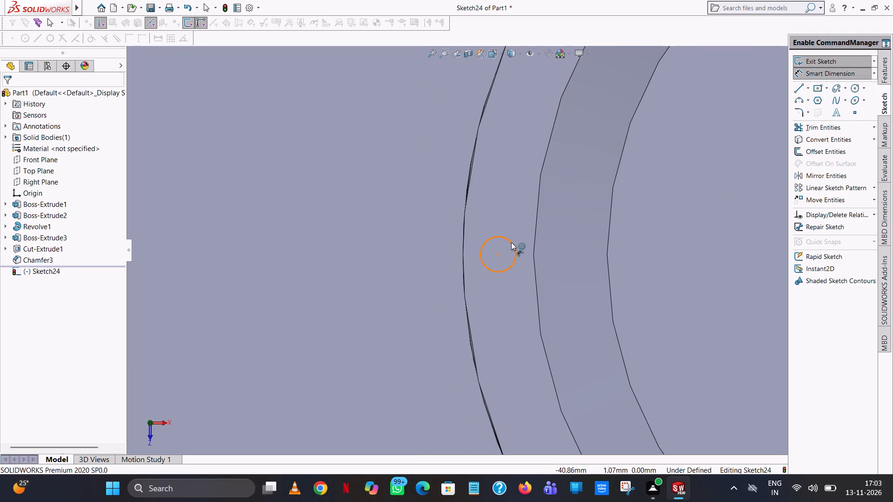
left_click(511, 242)
left_click(547, 173)
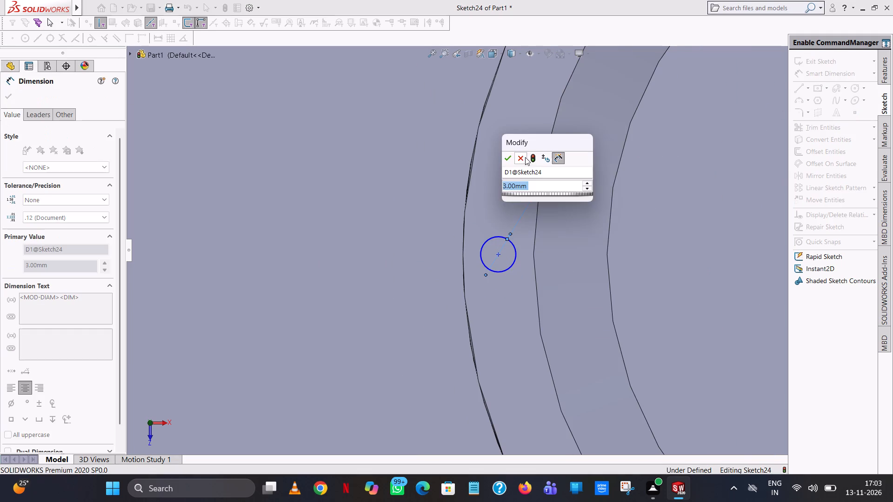
left_click(507, 158)
Dimension the horizontal distance between the small circle's centre and the origin at 42 mm.
scroll(532, 216, "up", 6)
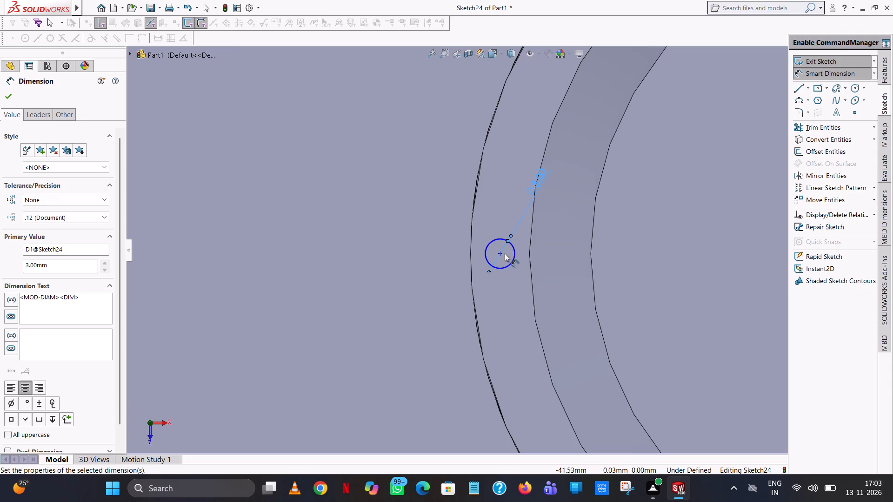
scroll(505, 253, "up", 5)
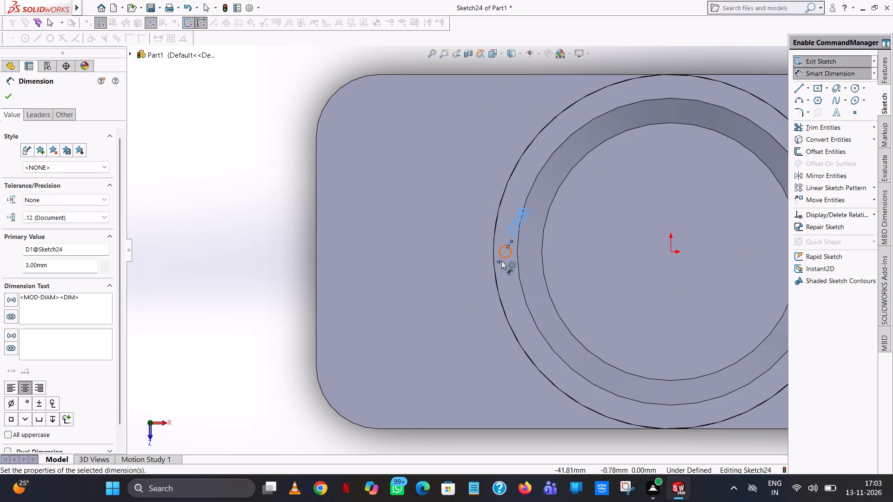
left_click(214, 223)
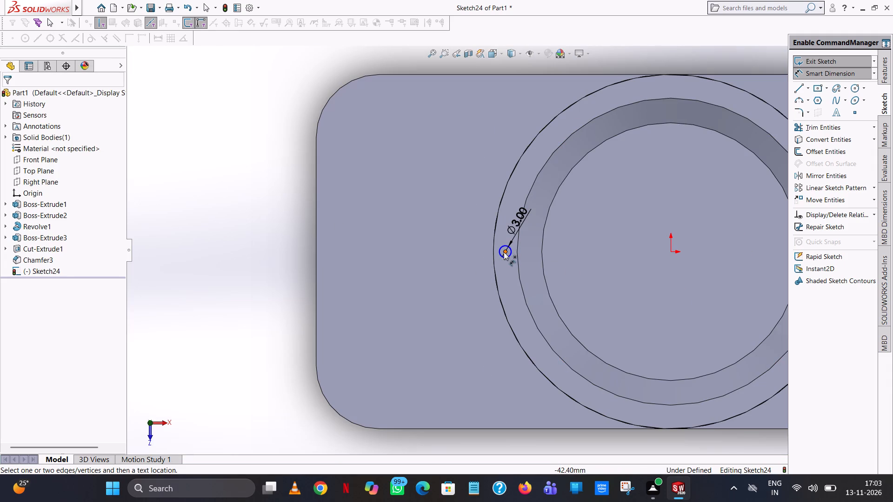
left_click(504, 252)
left_click(672, 251)
left_click(648, 388)
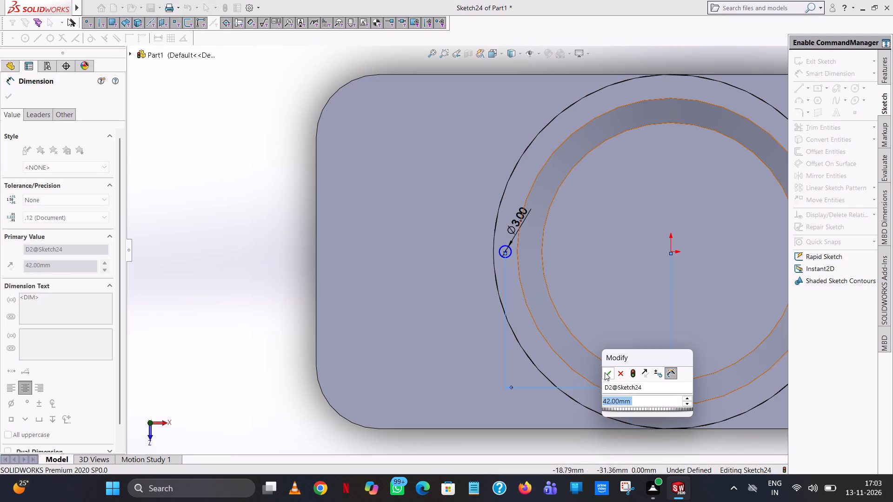
left_click(605, 372)
left_click(206, 275)
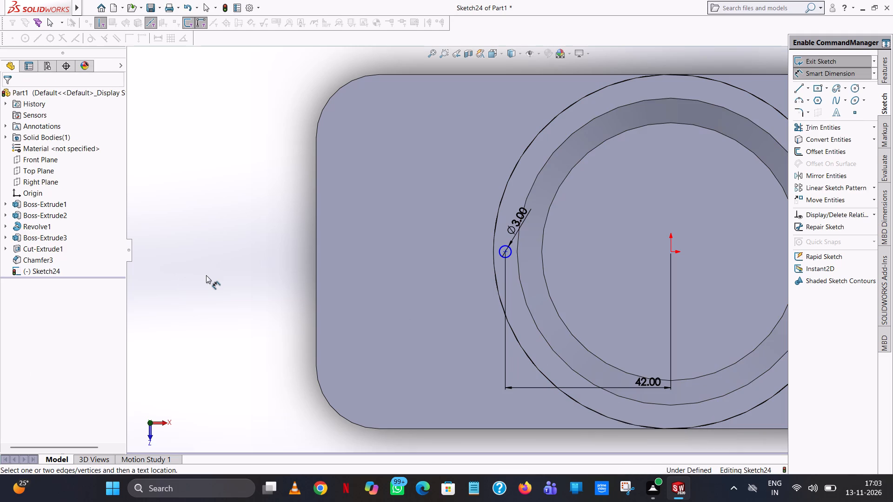
key("Escape")
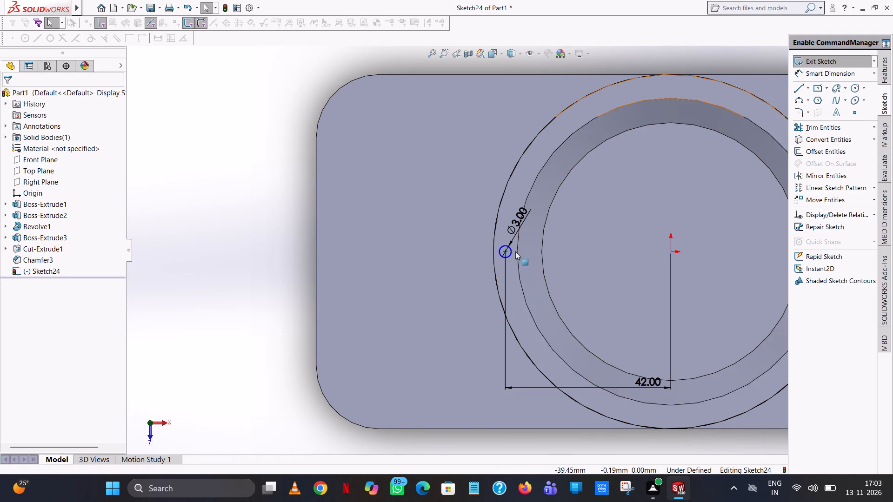
Add a horizontal relation between the small circle's centre and the origin.
left_click(506, 250, "ctrl")
left_click(672, 251, "ctrl")
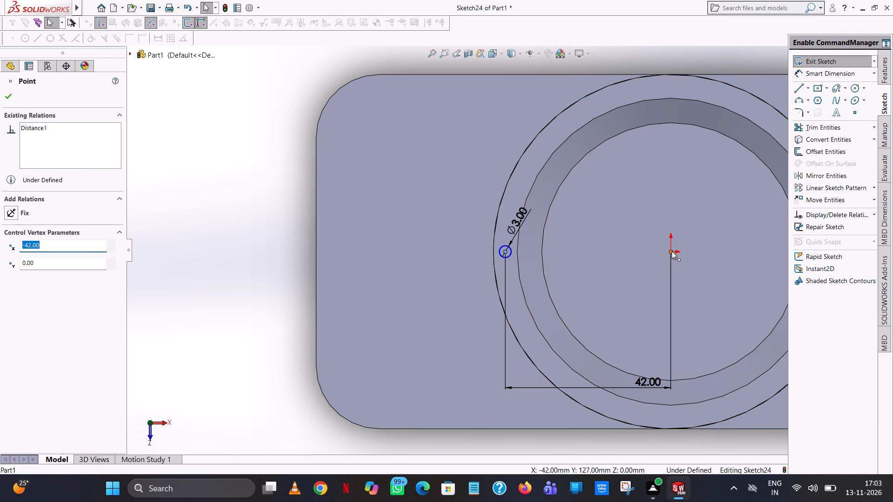
left_click(44, 261)
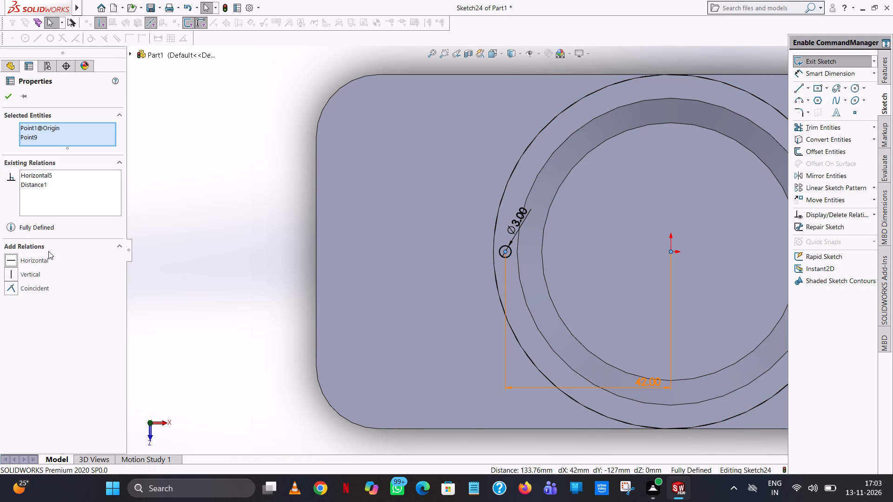
left_click(7, 95)
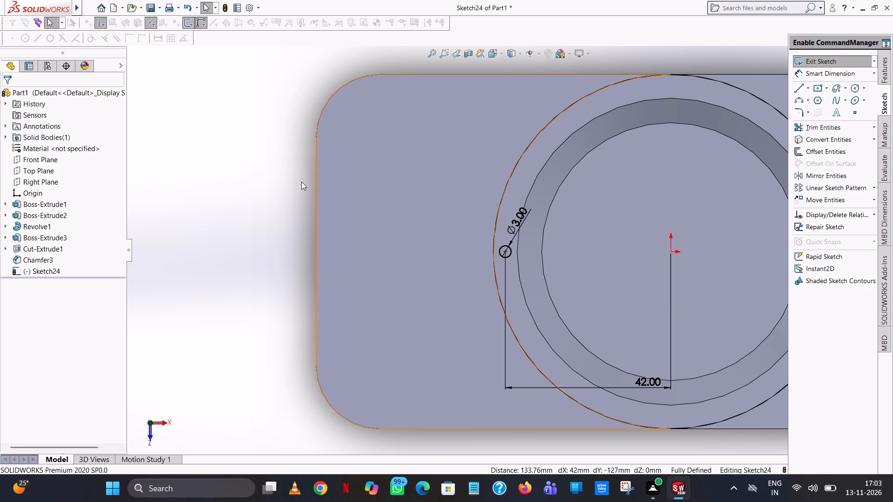
left_click(285, 181)
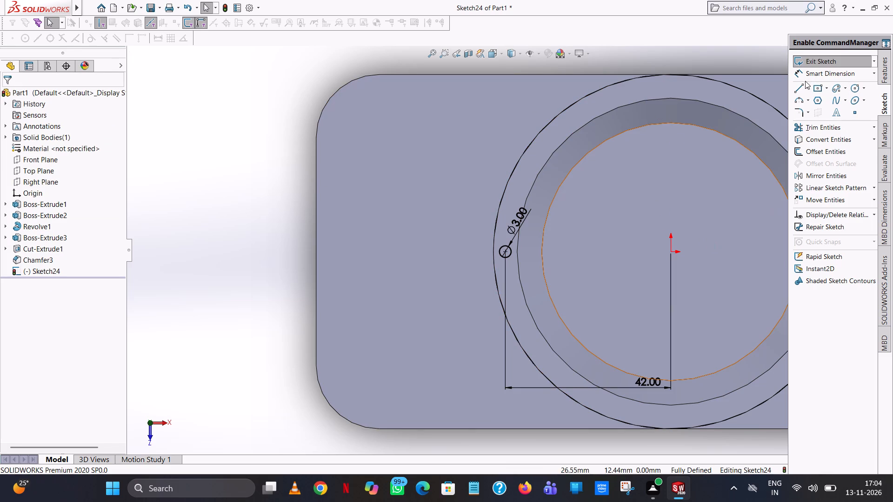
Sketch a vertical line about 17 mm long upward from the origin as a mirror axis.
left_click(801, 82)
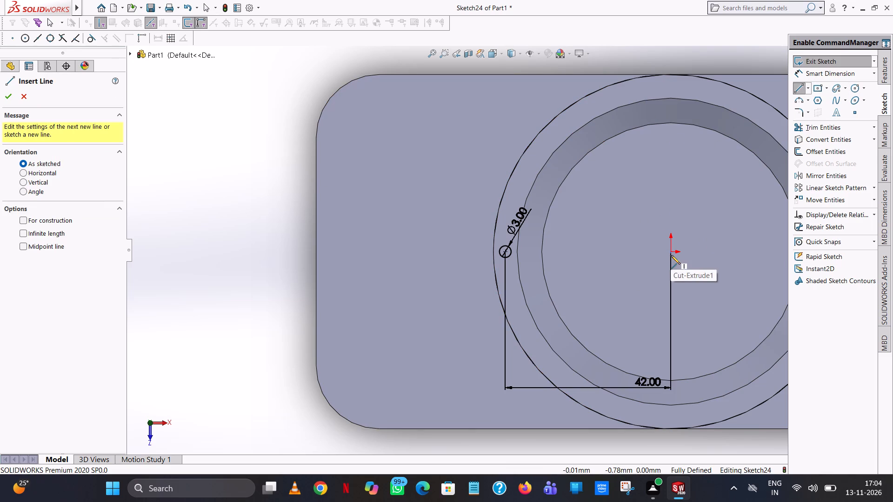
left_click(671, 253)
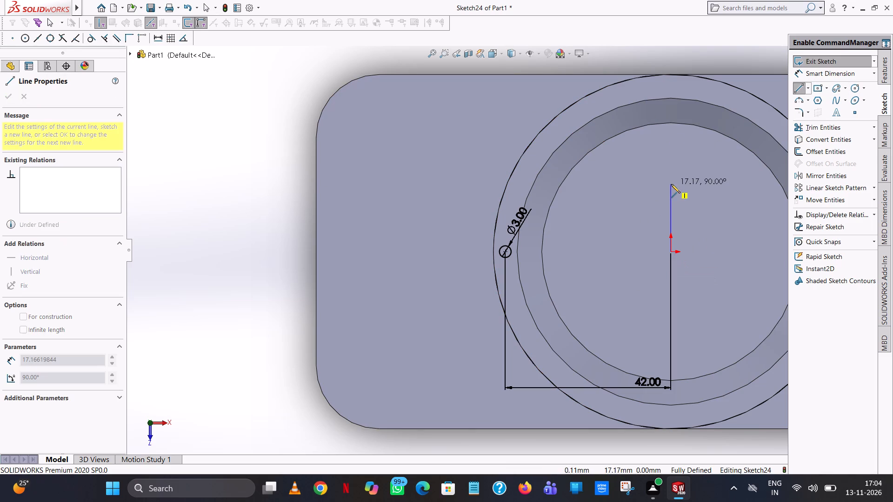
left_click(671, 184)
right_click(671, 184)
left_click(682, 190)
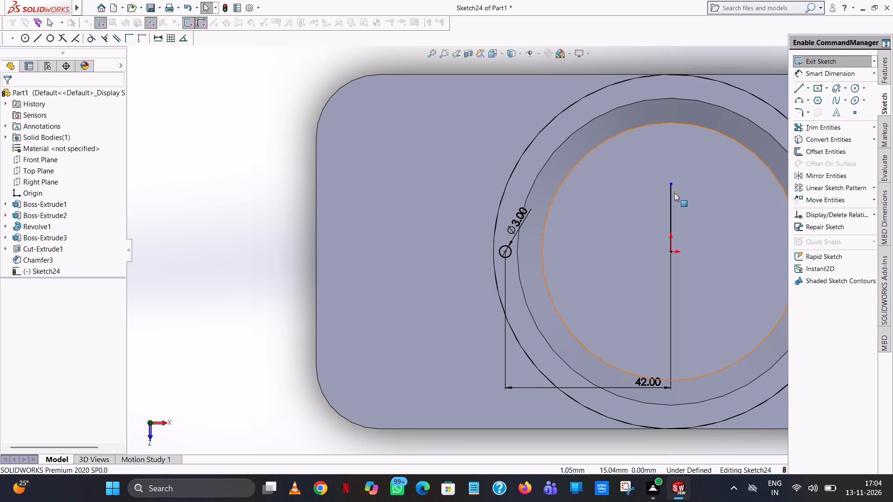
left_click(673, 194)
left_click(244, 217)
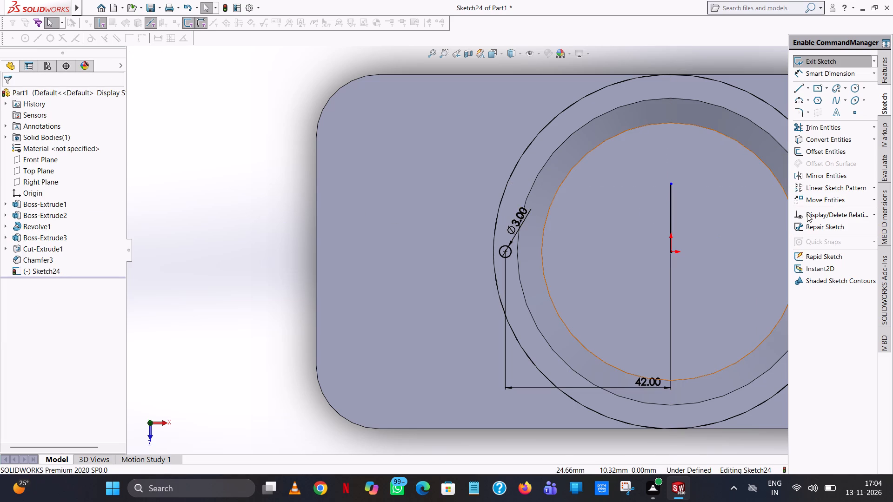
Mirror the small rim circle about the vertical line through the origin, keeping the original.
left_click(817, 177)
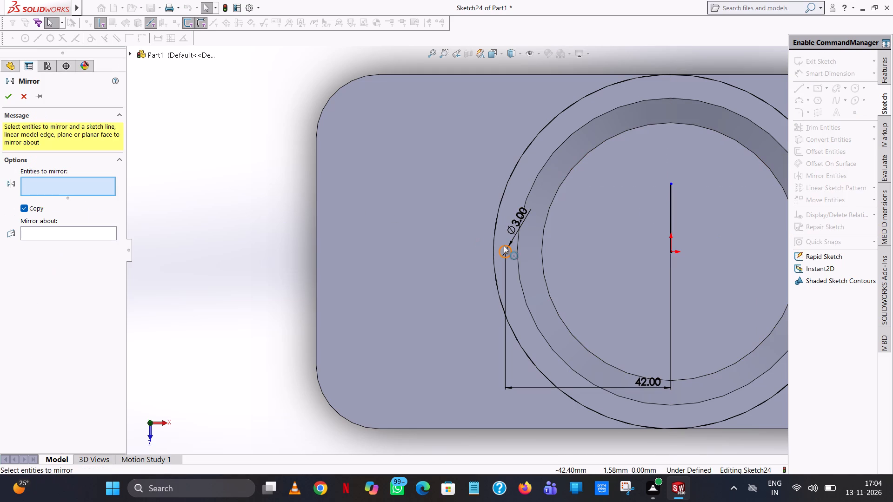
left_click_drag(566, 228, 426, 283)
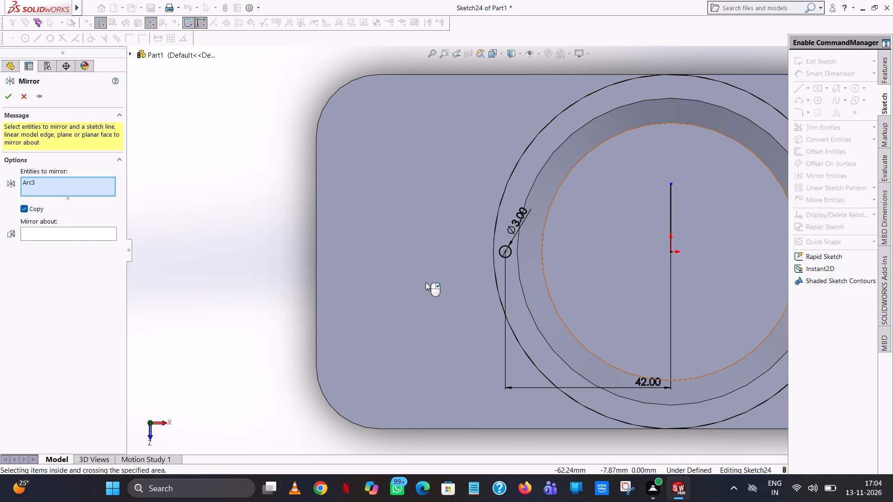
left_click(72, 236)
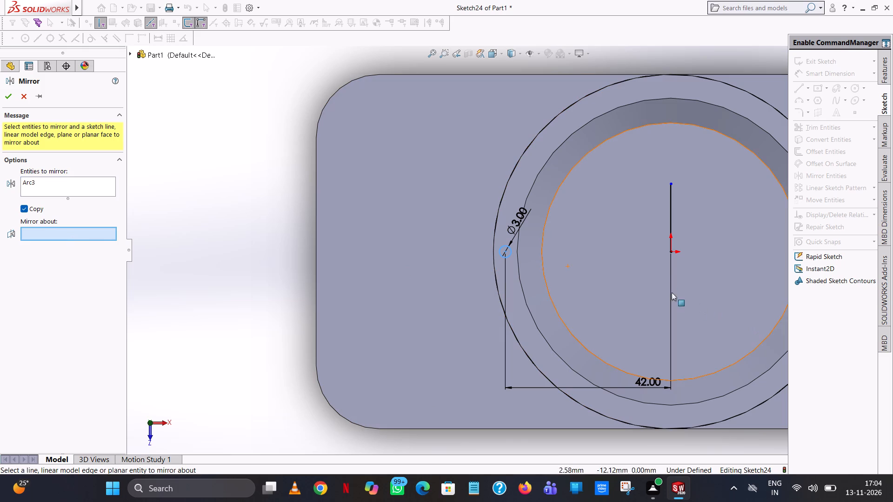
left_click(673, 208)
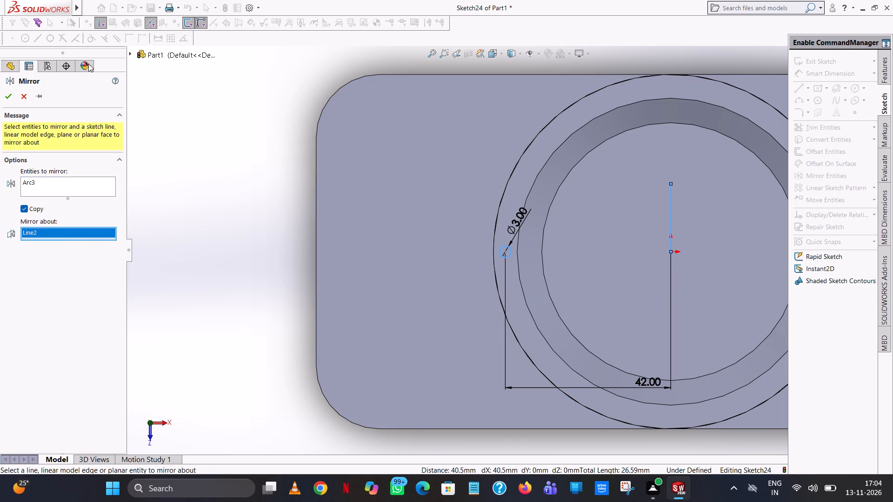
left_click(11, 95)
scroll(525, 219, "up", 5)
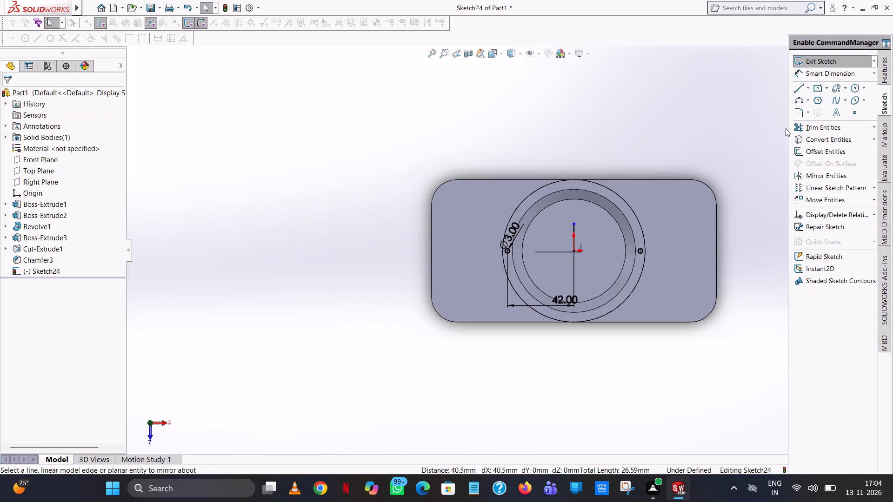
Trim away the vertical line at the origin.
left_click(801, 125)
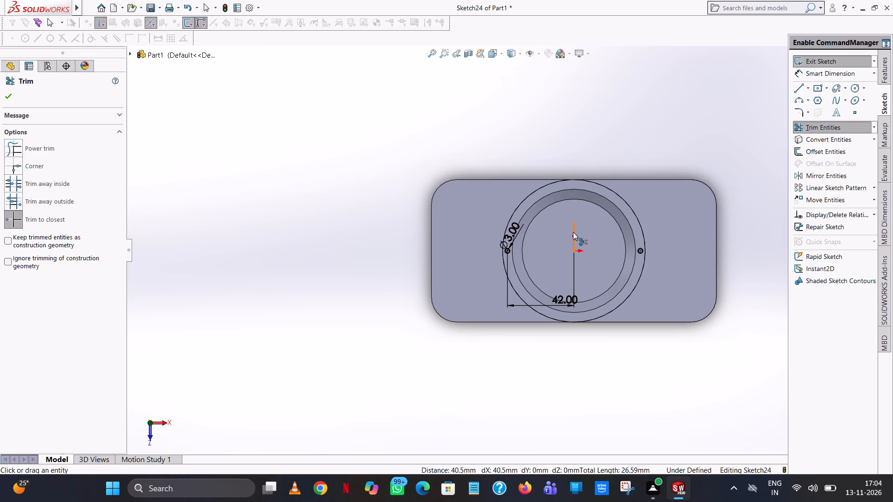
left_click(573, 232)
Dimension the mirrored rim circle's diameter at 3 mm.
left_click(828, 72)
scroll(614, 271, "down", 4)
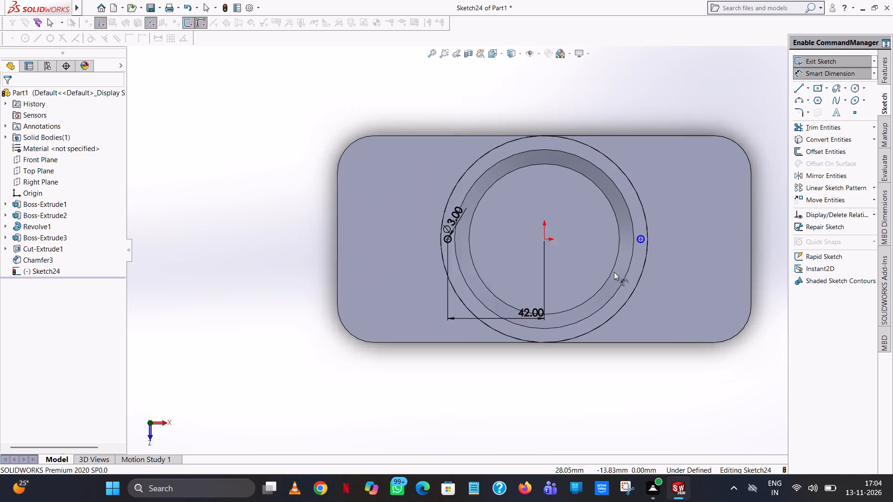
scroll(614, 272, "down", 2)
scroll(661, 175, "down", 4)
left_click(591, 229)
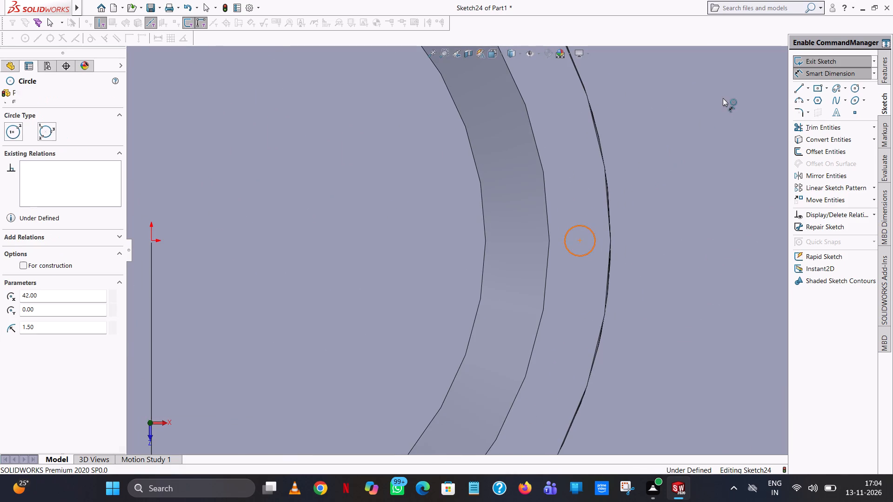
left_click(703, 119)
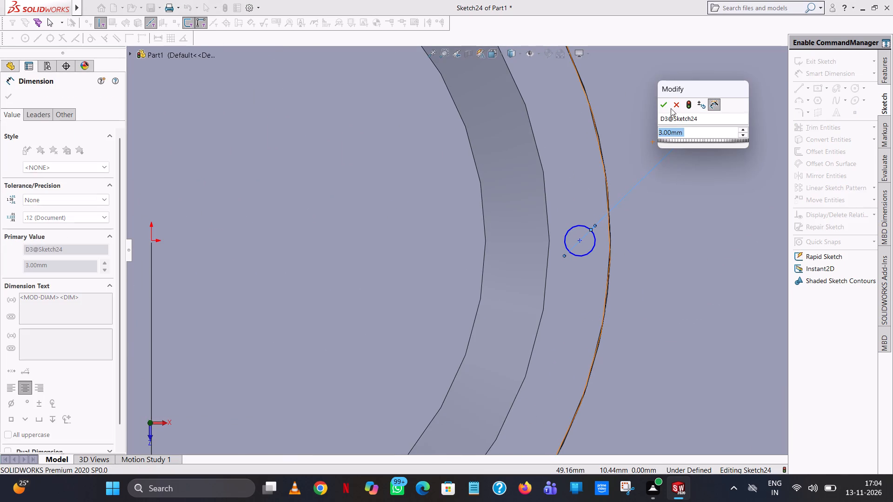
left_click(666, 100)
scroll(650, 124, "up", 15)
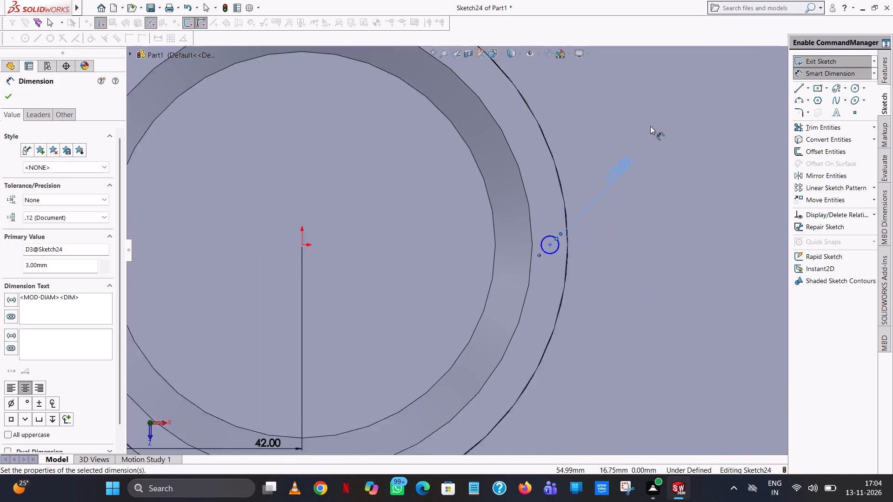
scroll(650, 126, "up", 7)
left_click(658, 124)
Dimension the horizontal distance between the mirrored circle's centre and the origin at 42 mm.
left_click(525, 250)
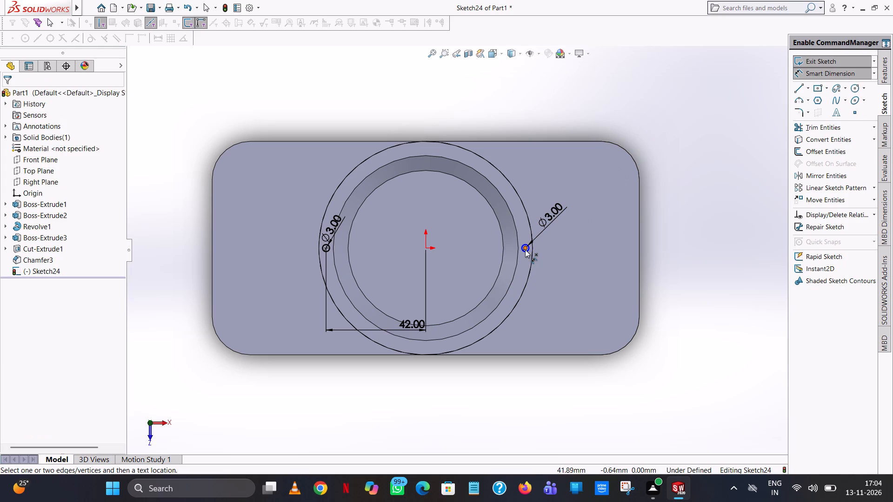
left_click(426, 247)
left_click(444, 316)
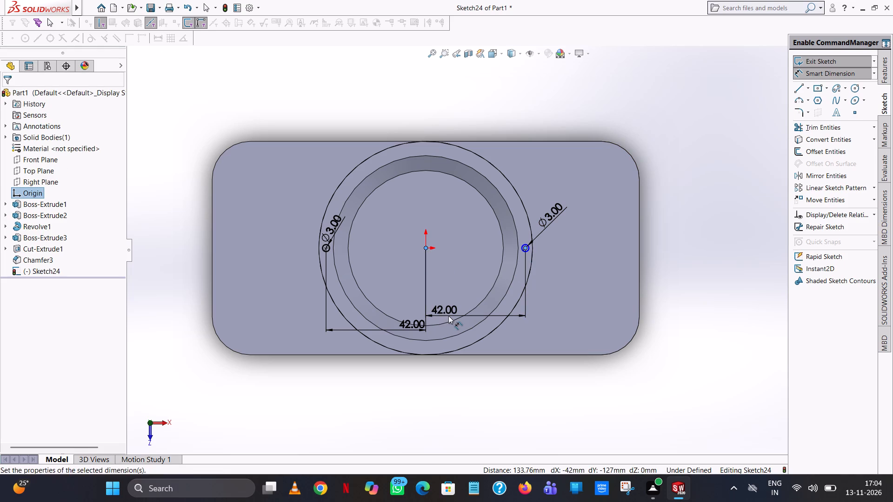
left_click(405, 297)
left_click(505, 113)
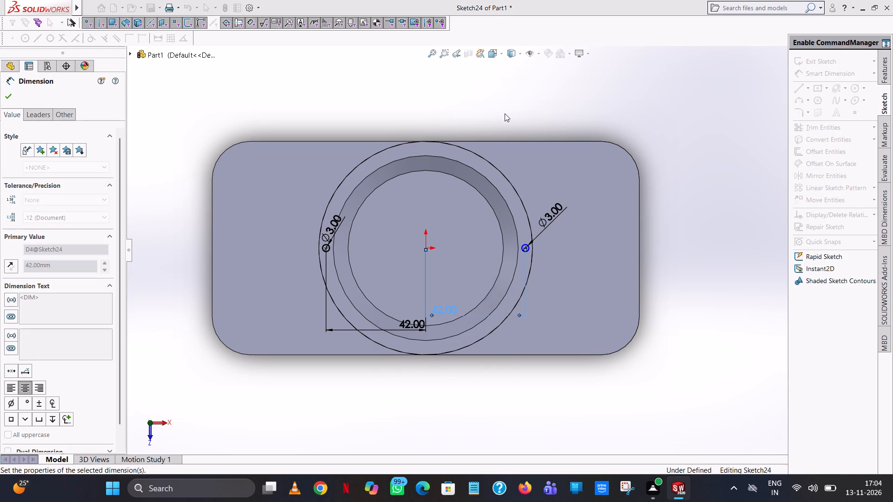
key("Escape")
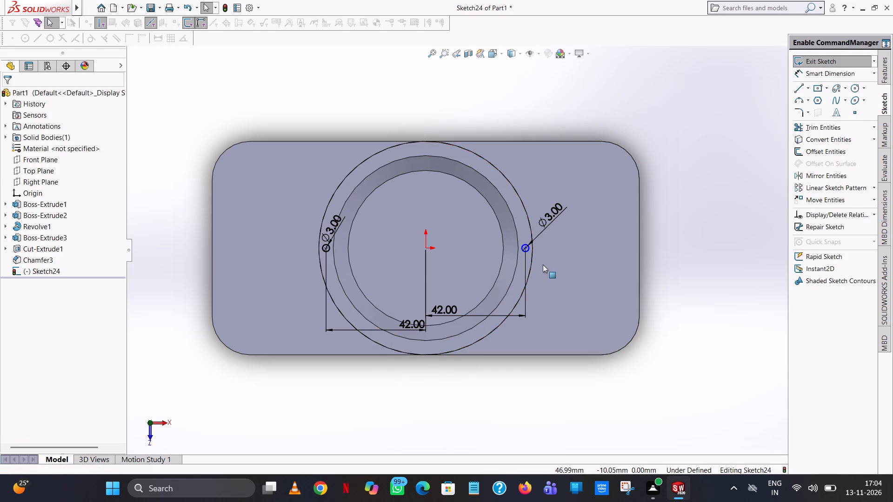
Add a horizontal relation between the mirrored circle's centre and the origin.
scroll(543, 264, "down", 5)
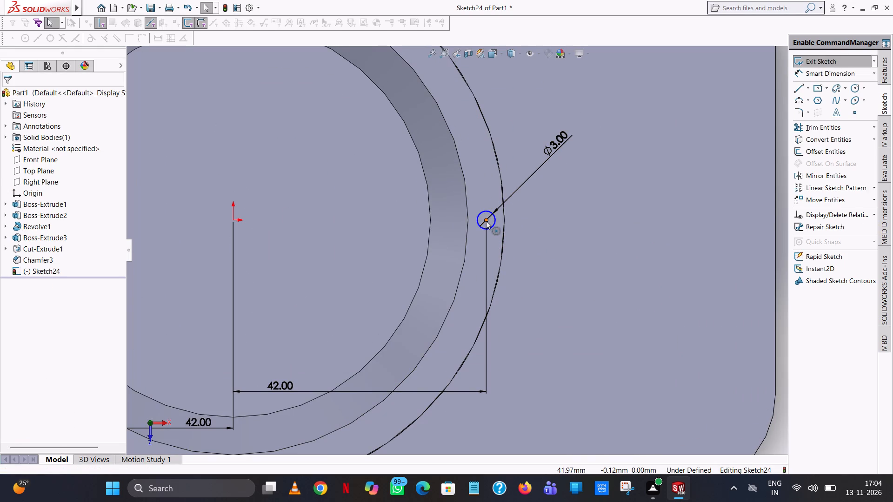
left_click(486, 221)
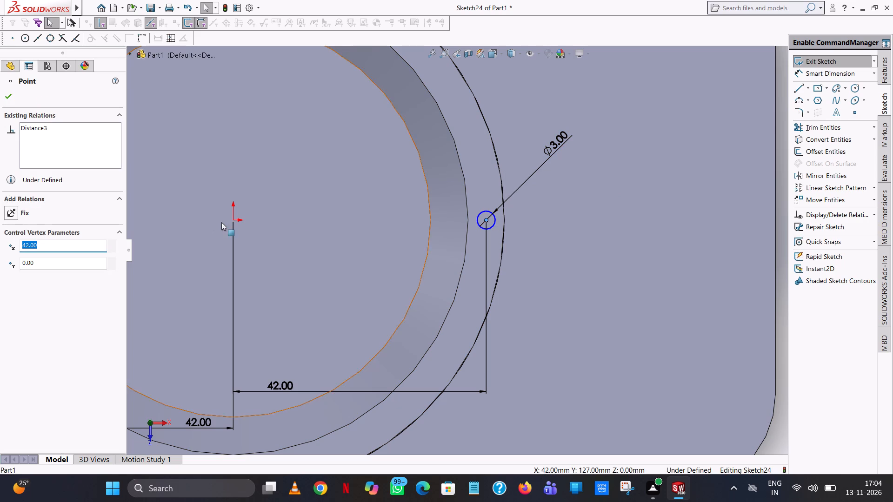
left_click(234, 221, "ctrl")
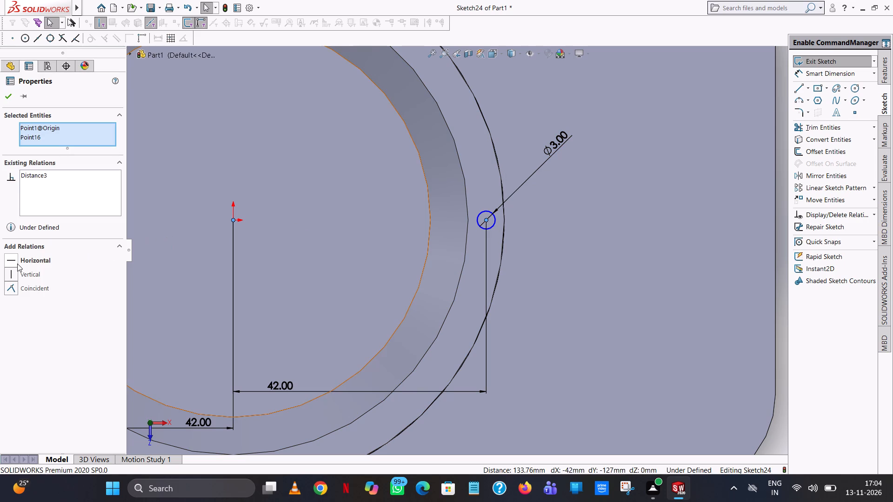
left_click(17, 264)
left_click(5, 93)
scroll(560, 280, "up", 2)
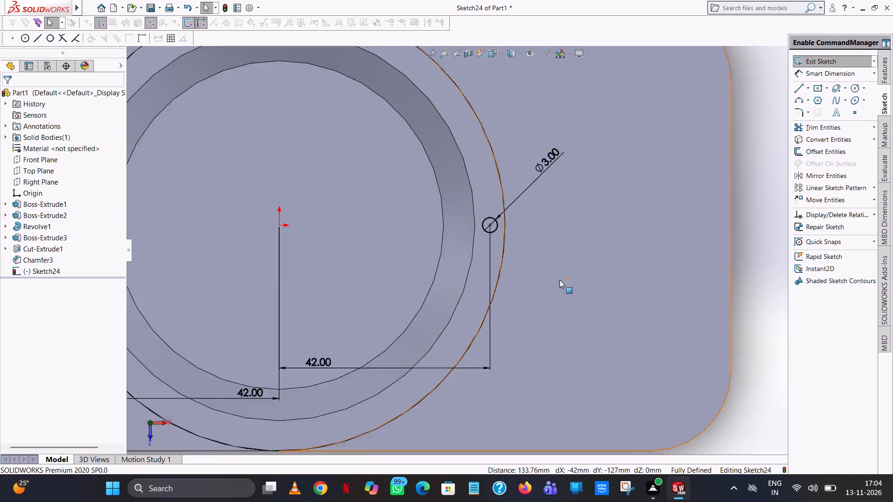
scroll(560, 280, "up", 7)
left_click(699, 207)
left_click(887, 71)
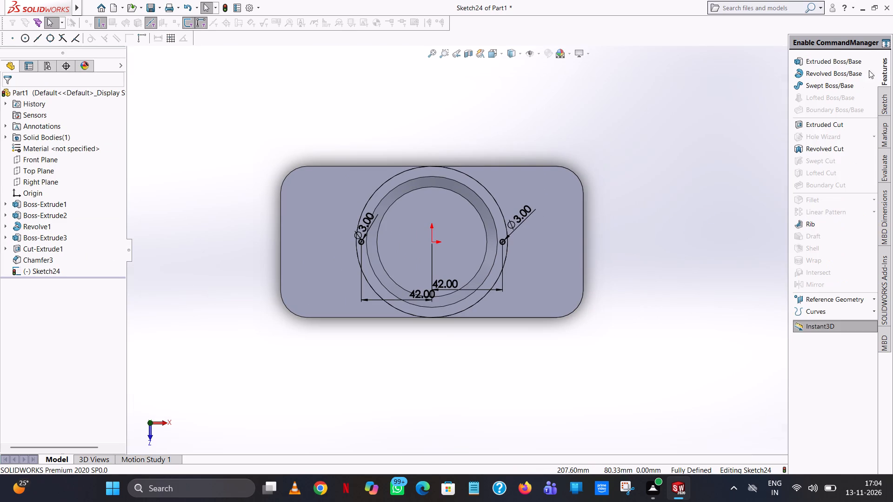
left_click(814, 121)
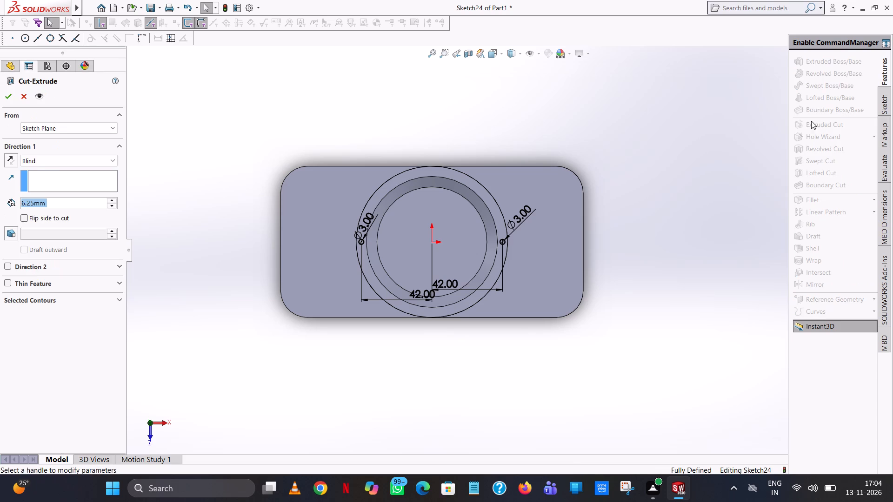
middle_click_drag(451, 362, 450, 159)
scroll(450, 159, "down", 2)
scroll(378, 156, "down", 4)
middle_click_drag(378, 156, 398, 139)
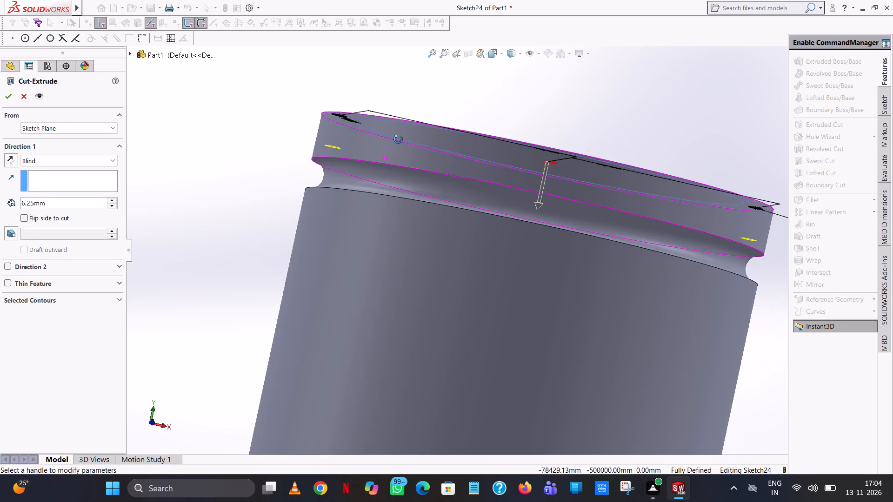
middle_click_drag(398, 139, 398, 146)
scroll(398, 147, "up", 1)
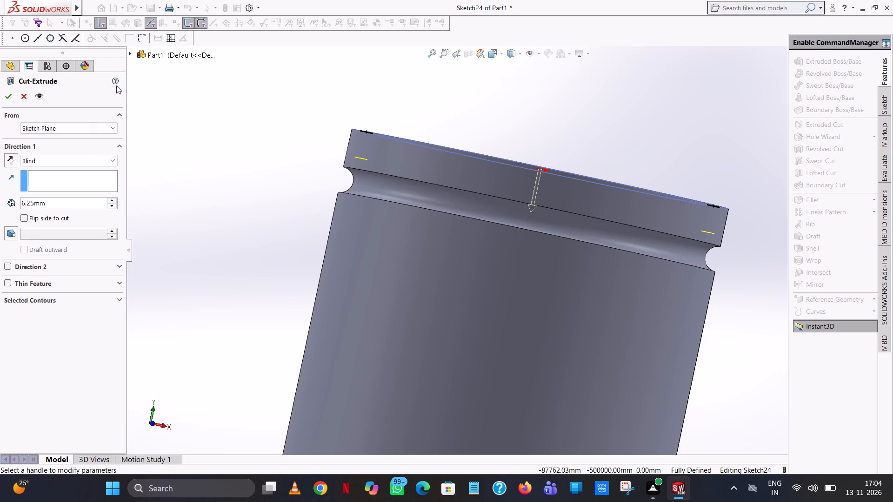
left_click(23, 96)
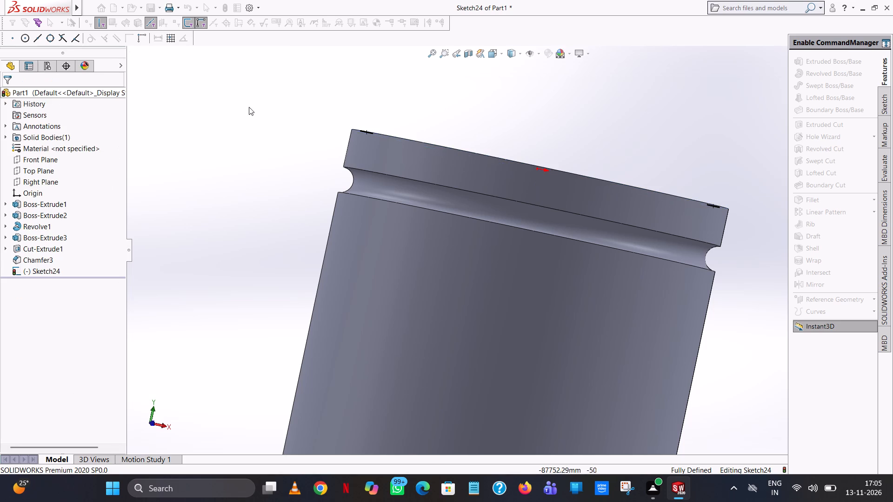
Trim away both small circles on the cylinder's rim and exit the emptied sketch.
middle_click_drag(540, 170, 520, 240)
scroll(547, 123, "up", 3)
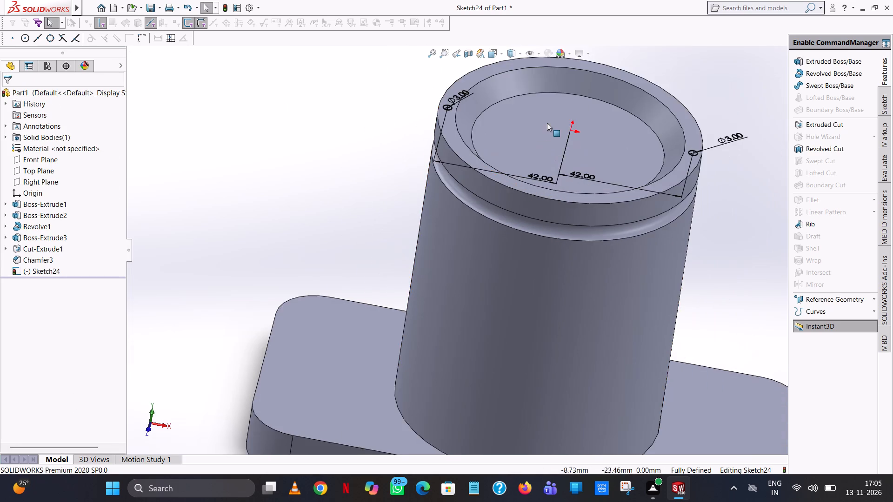
middle_click_drag(547, 124, 540, 218)
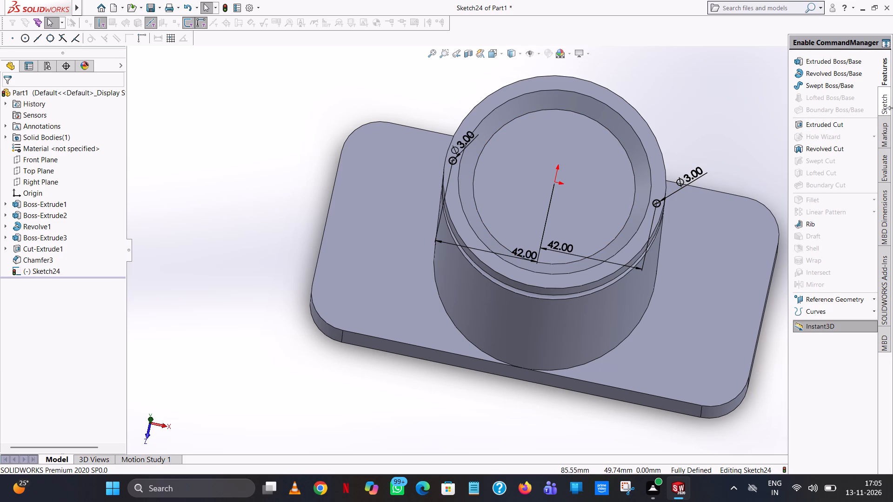
left_click(887, 100)
left_click(810, 124)
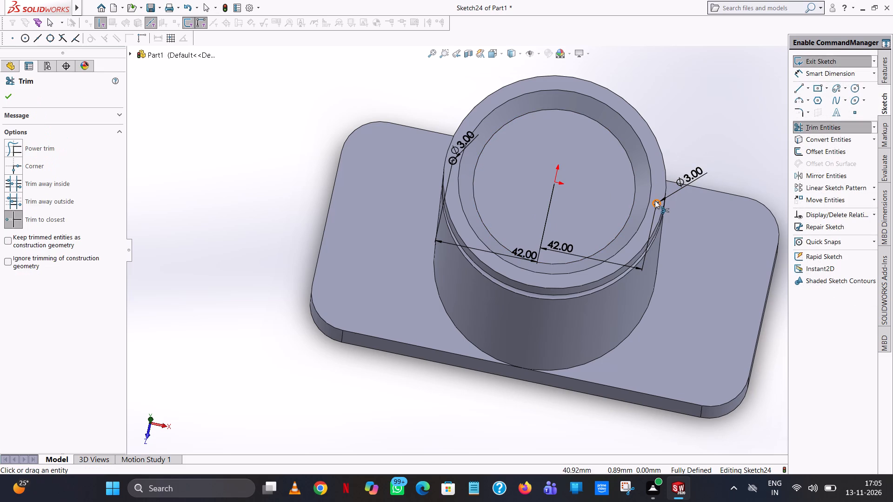
left_click(655, 200)
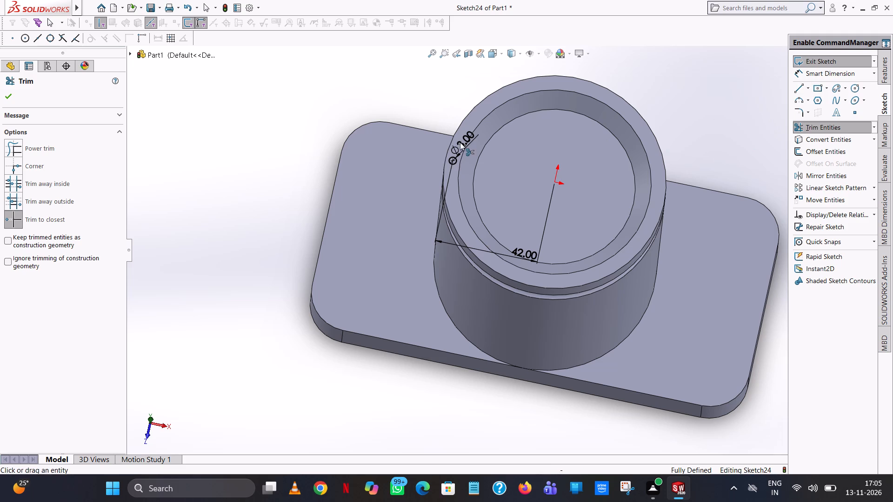
left_click(455, 161)
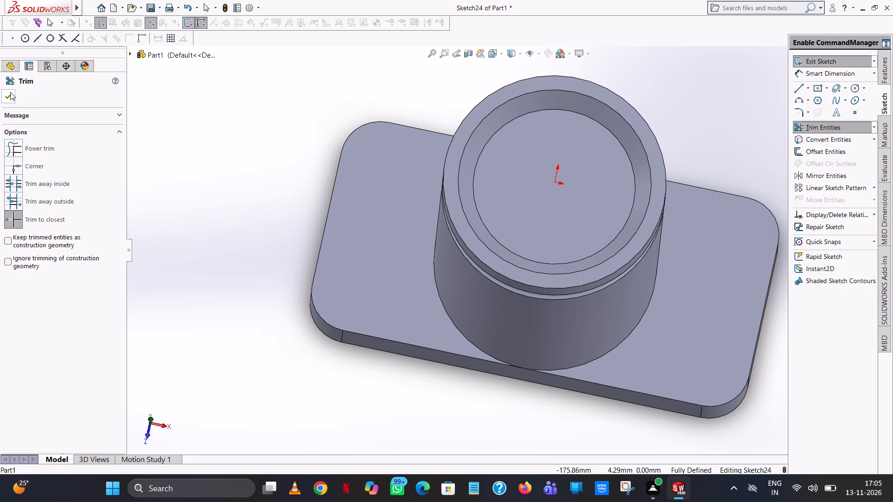
left_click(10, 92)
left_click(804, 62)
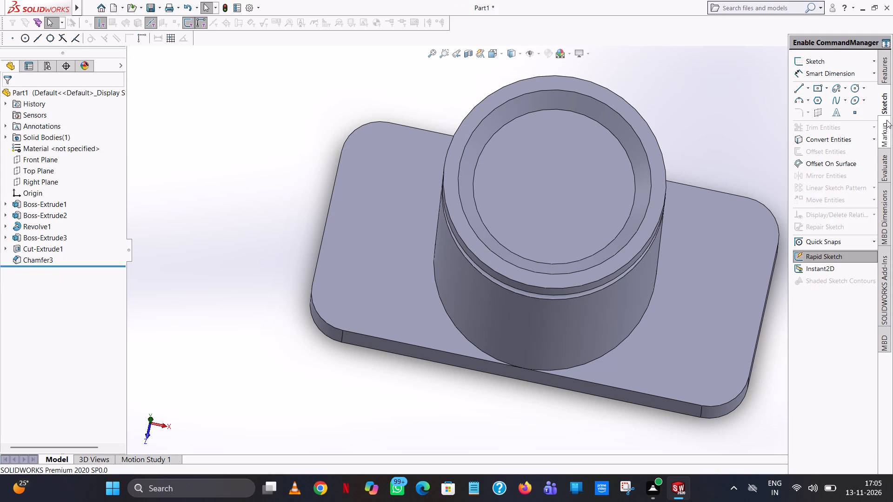
Start a Hole Wizard hole with ISO dowel specification, size Ø3.0, and a blind depth of 9 mm.
left_click(885, 73)
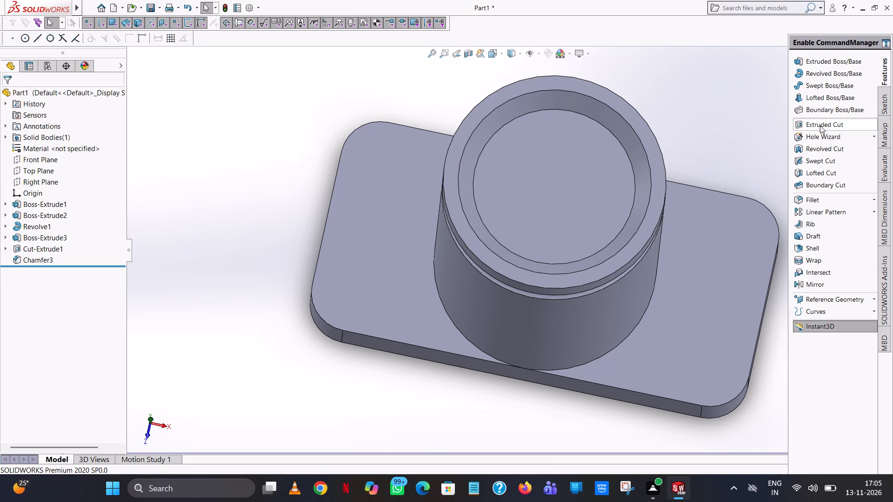
left_click(816, 136)
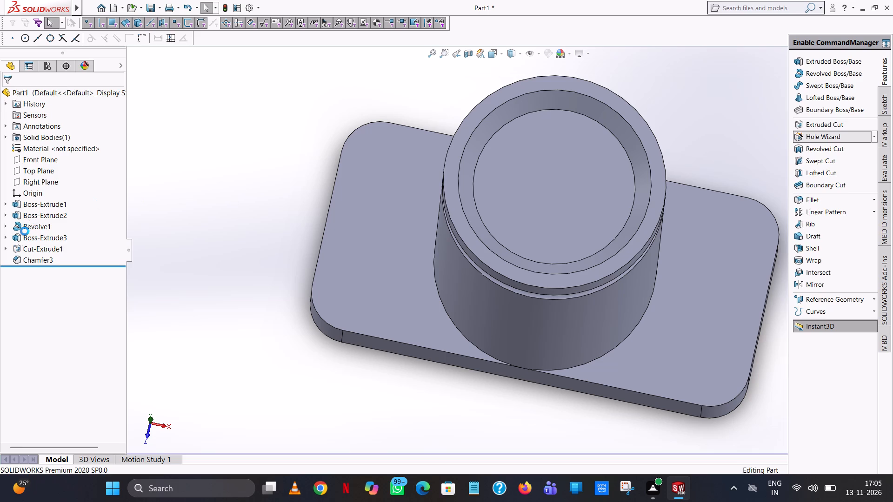
left_click(74, 197)
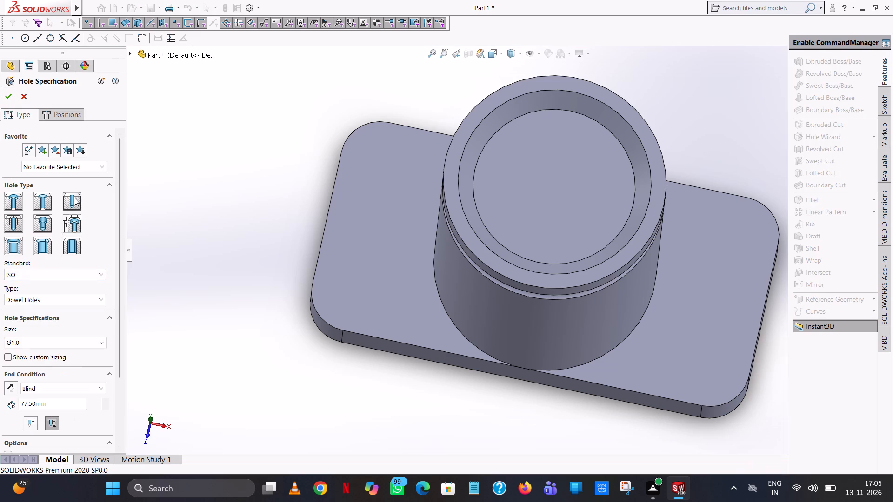
left_click(44, 342)
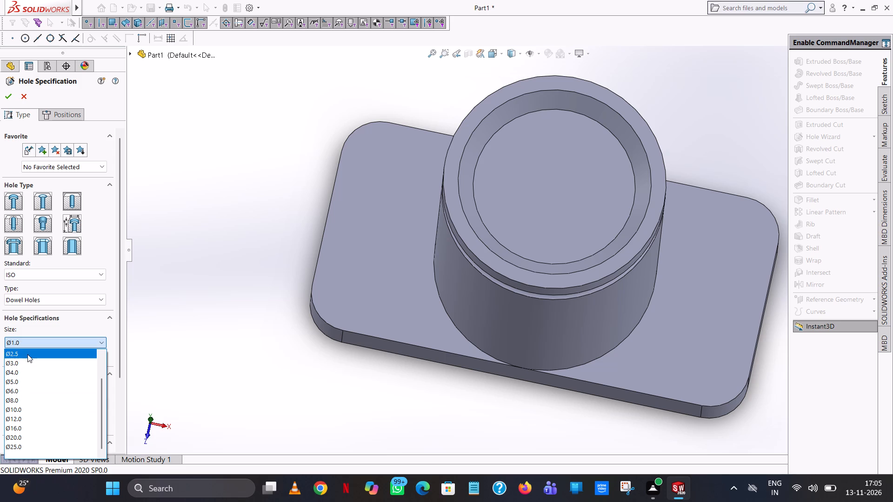
left_click(15, 359)
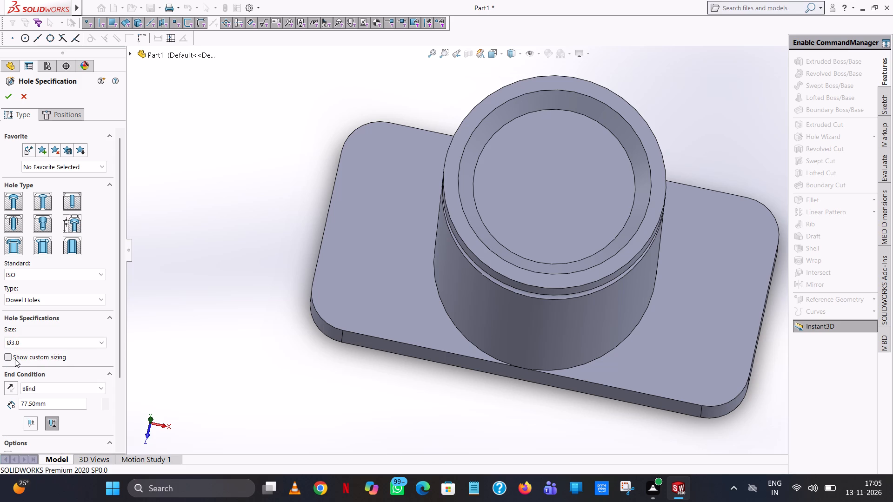
double_click(72, 404)
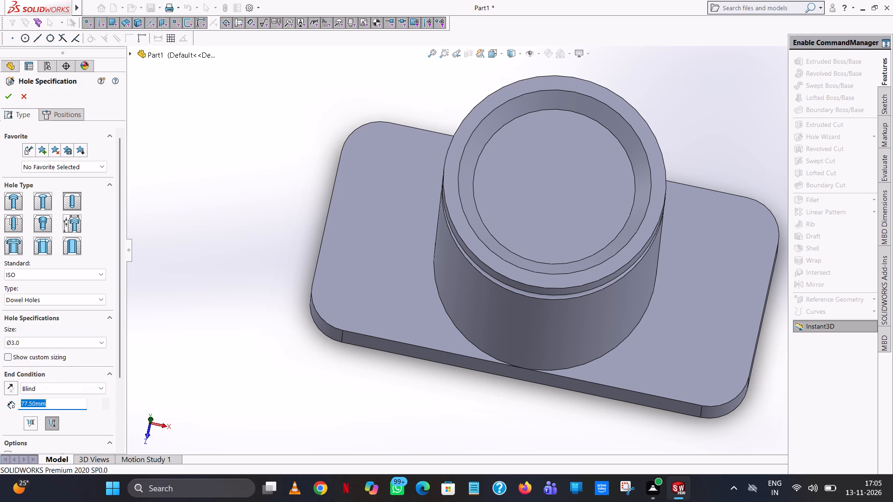
key("9")
left_click(34, 423)
left_click(220, 265)
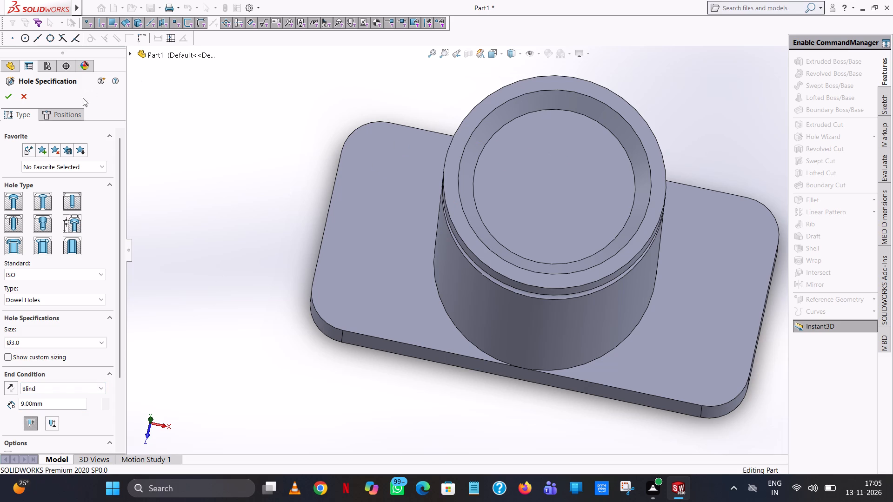
Place two hole points on opposite sides of the cylinder's top rim face, each about 42 mm from the origin along X.
left_click(54, 119)
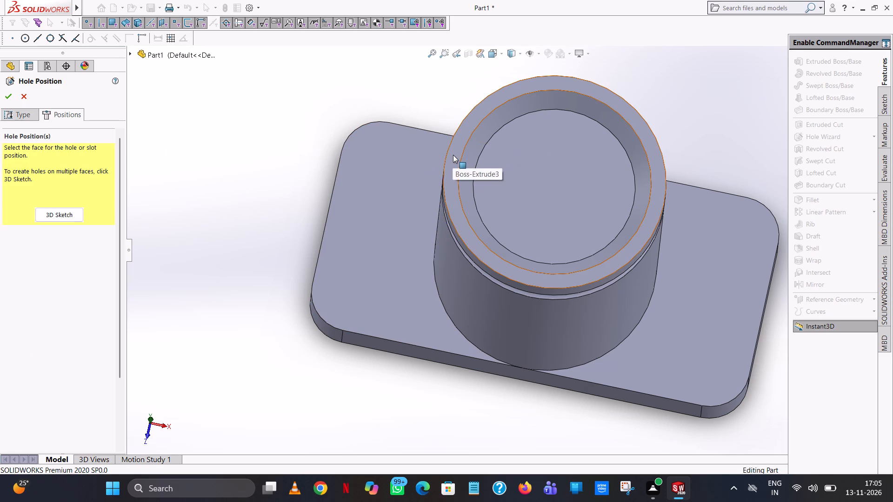
left_click(453, 155)
scroll(453, 155, "up", 1)
middle_click_drag(453, 156, 460, 187)
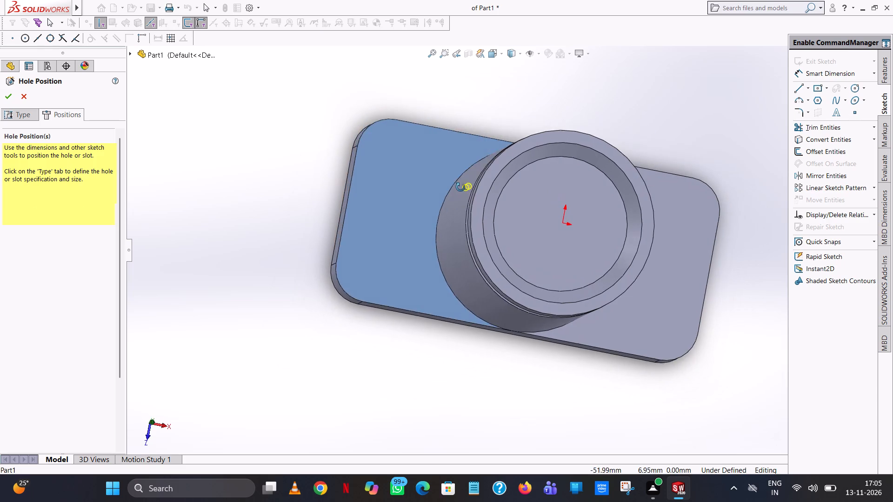
middle_click_drag(460, 187, 455, 200)
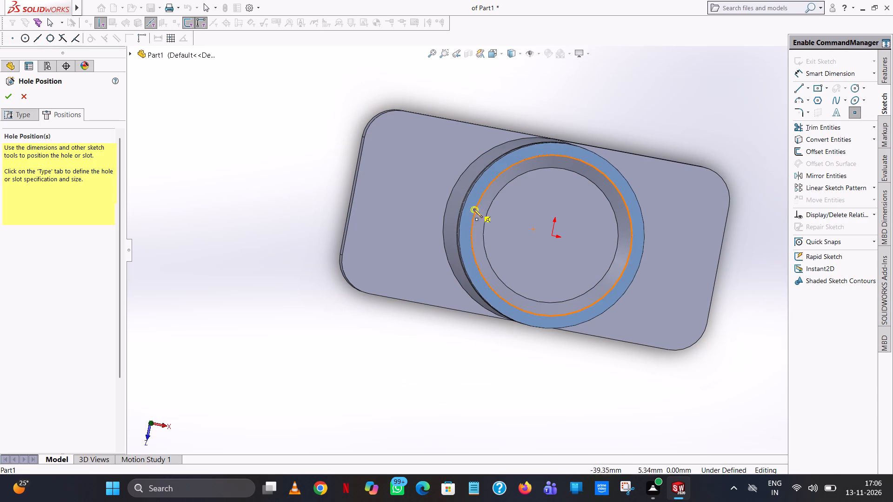
scroll(479, 218, "down", 4)
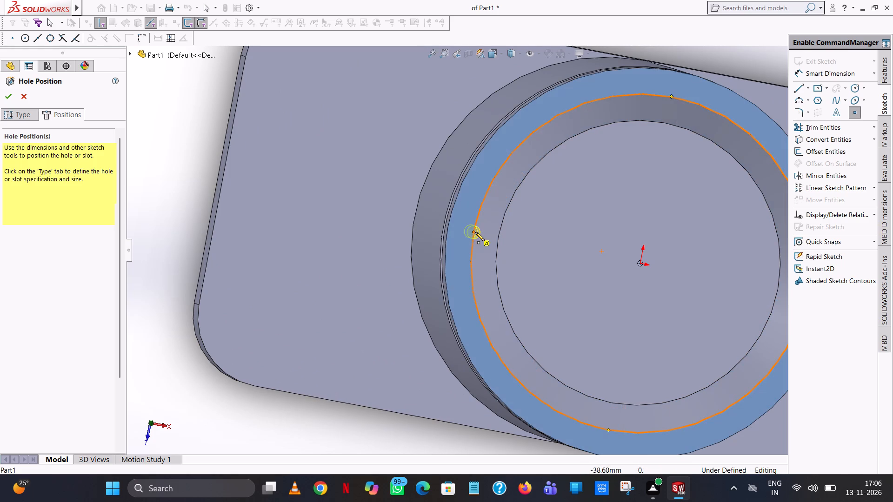
scroll(474, 231, "down", 5)
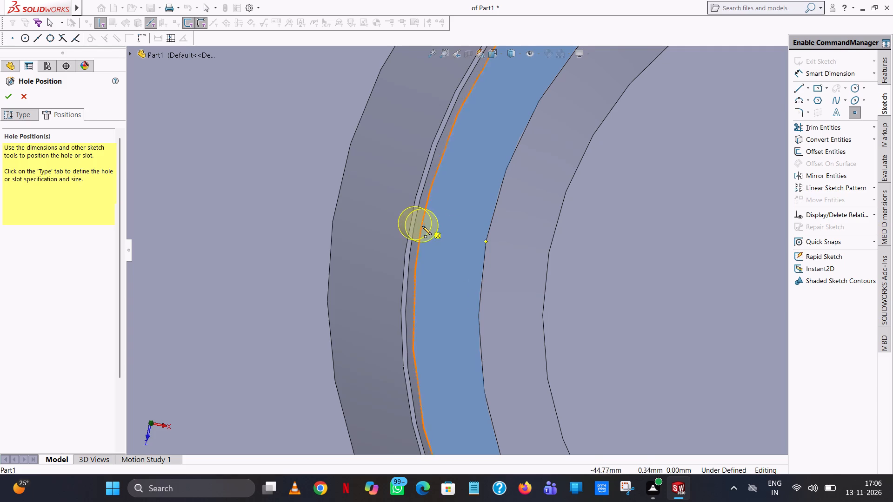
left_click(453, 234)
scroll(517, 242, "up", 13)
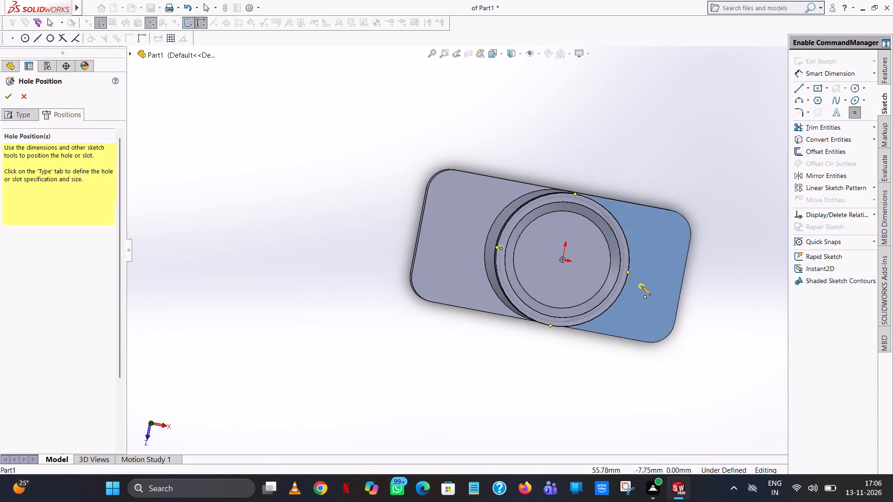
scroll(625, 272, "down", 9)
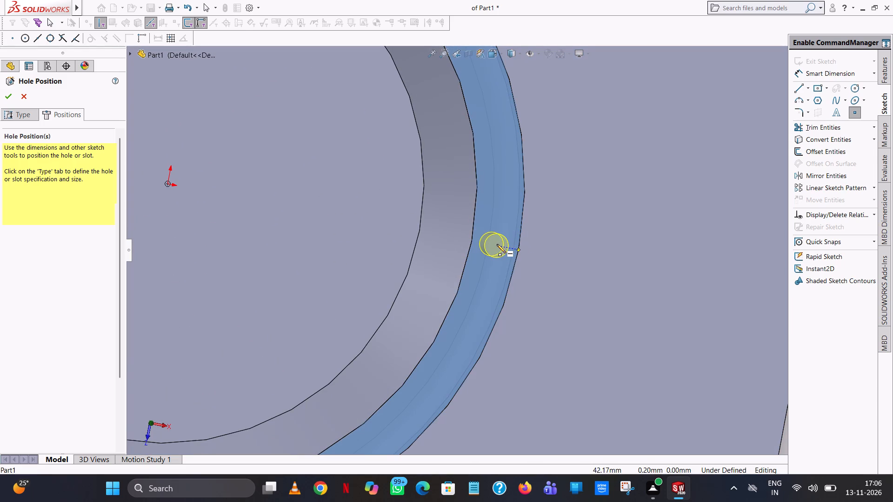
left_click(497, 244)
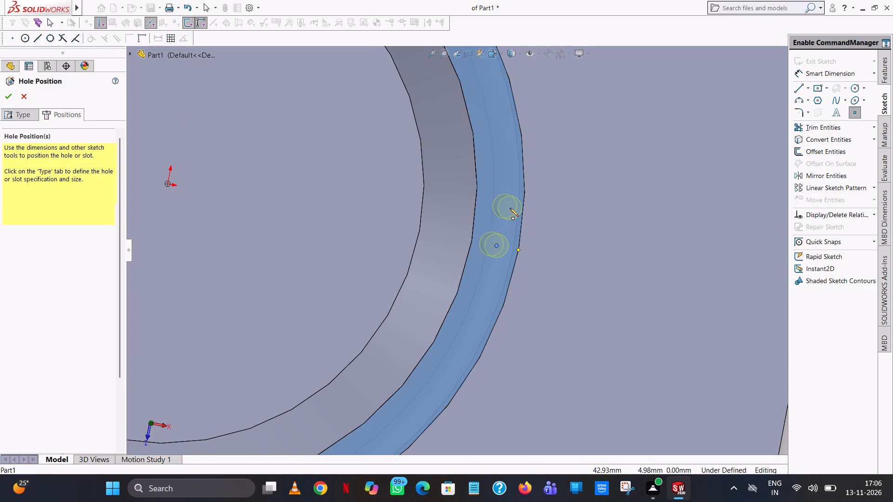
key("Escape")
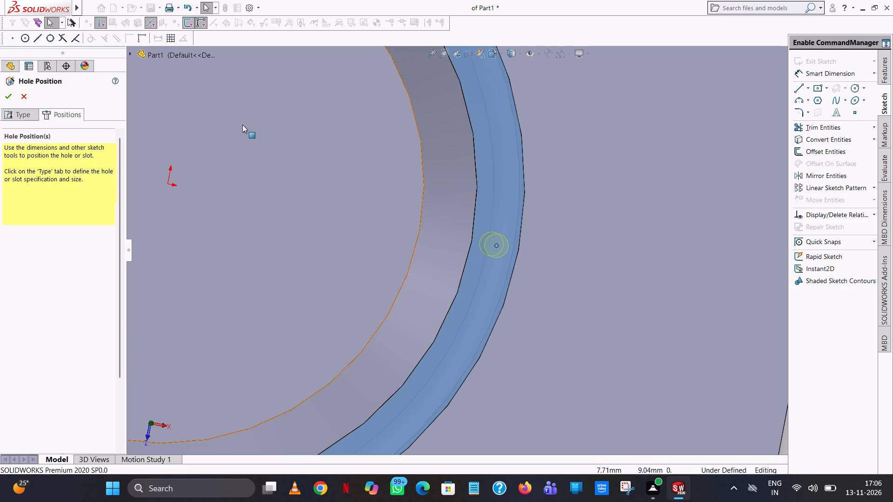
Dimension the distance between the two rim hole points at 84 mm.
scroll(243, 125, "up", 5)
left_click(837, 71)
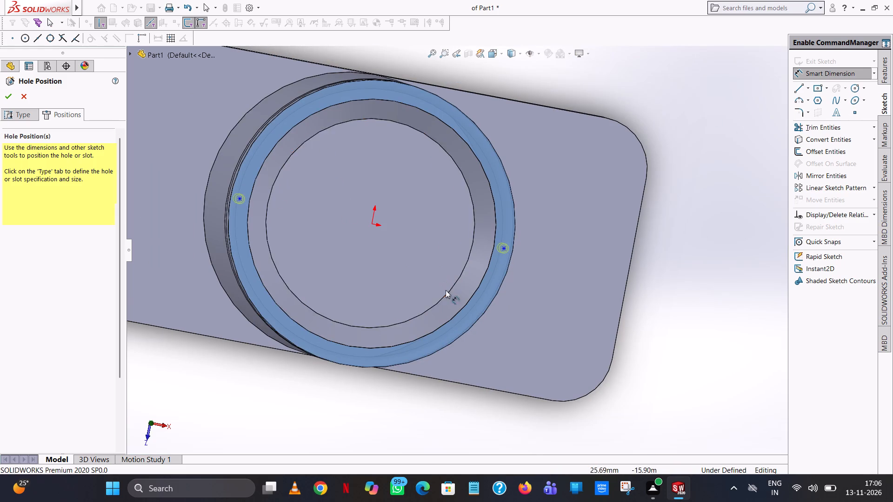
middle_click_drag(509, 293, 502, 286)
scroll(465, 234, "down", 2)
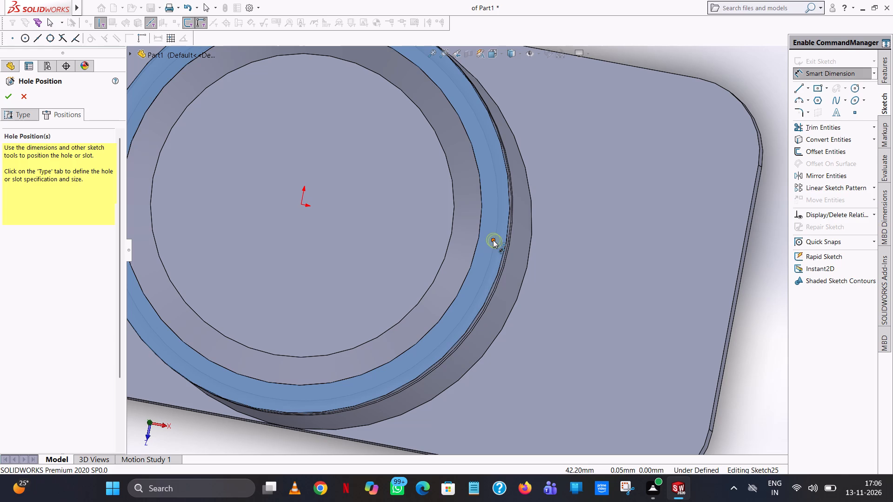
left_click(493, 240)
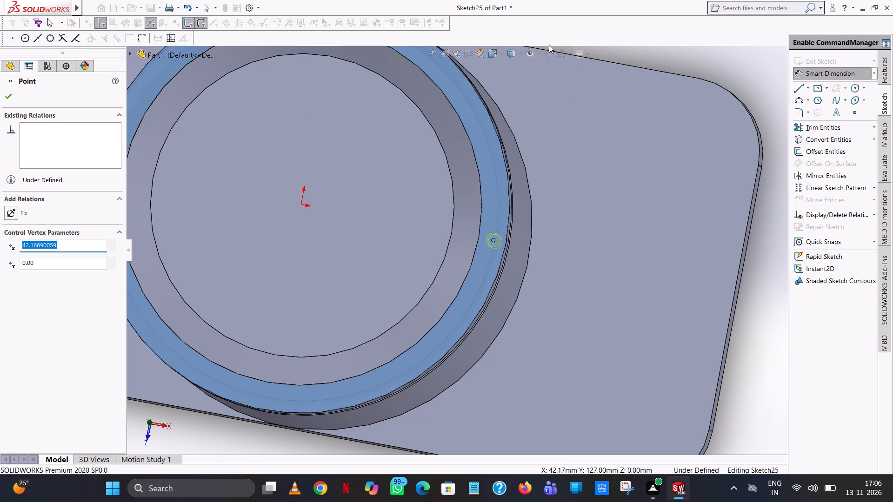
scroll(491, 111, "up", 1)
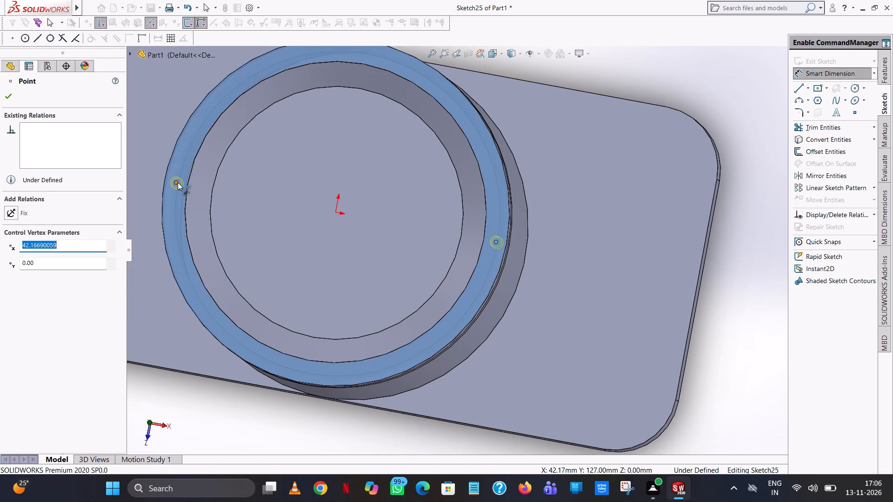
left_click(178, 182)
left_click(280, 145)
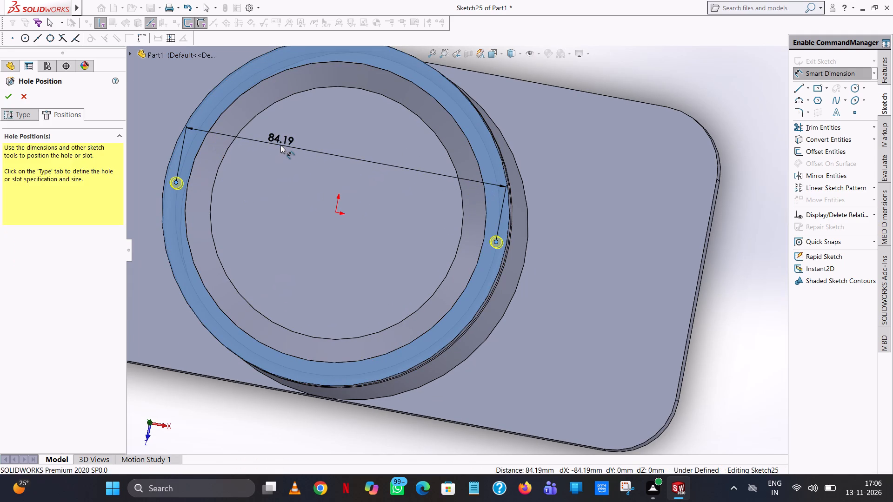
type("84")
key("Return")
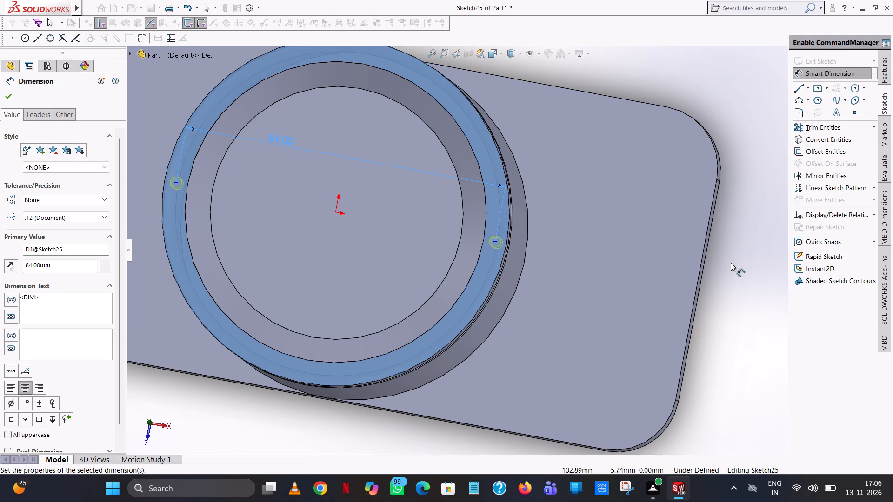
Dimension the horizontal distance between the origin and the hole point on the positive X side at 42 mm.
middle_click_drag(731, 263, 745, 266)
scroll(731, 263, "up", 2)
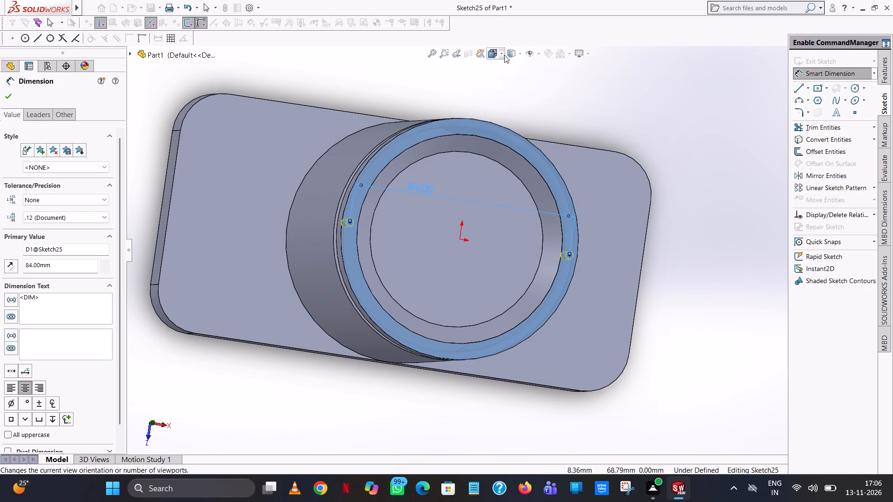
left_click(504, 54)
left_click(550, 107)
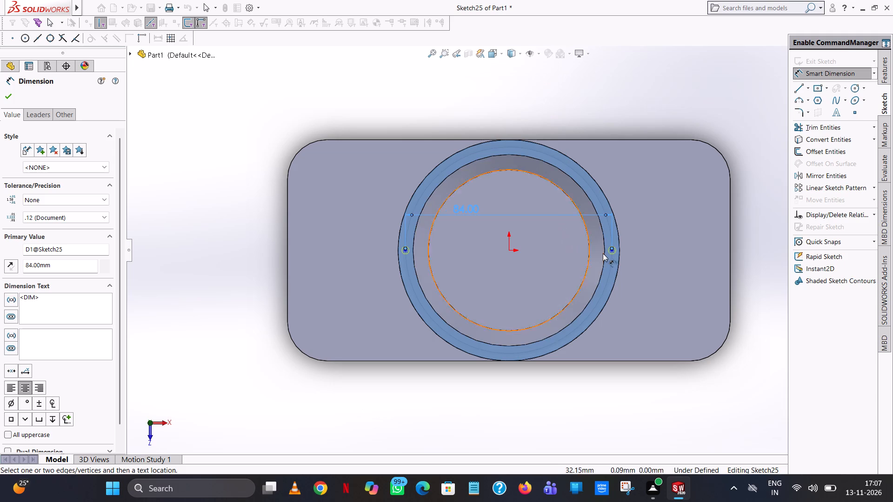
scroll(619, 260, "down", 2)
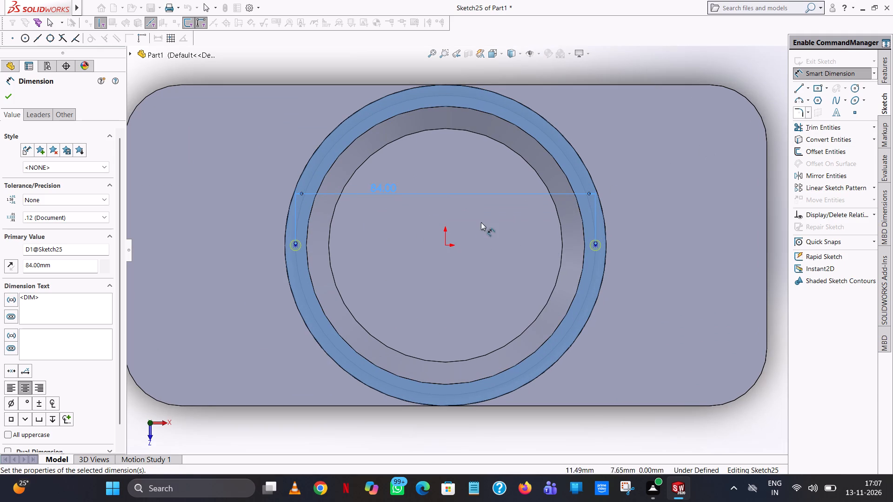
left_click(447, 246)
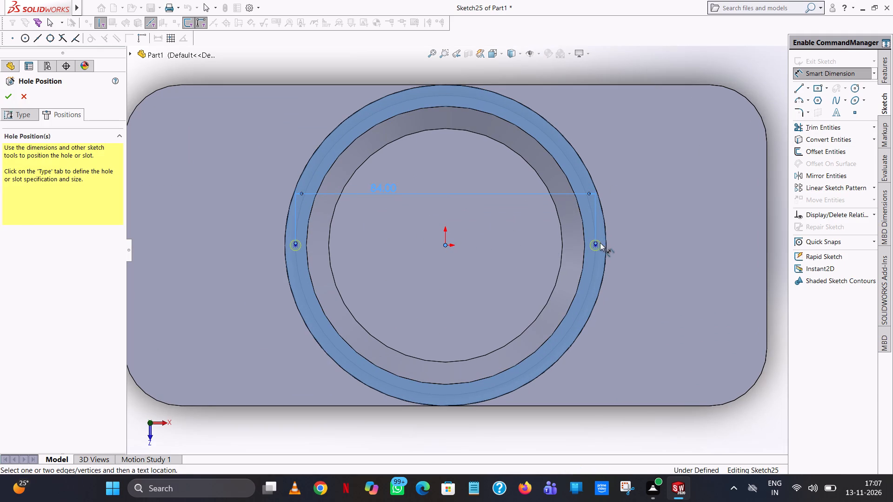
left_click(596, 245)
left_click(545, 323)
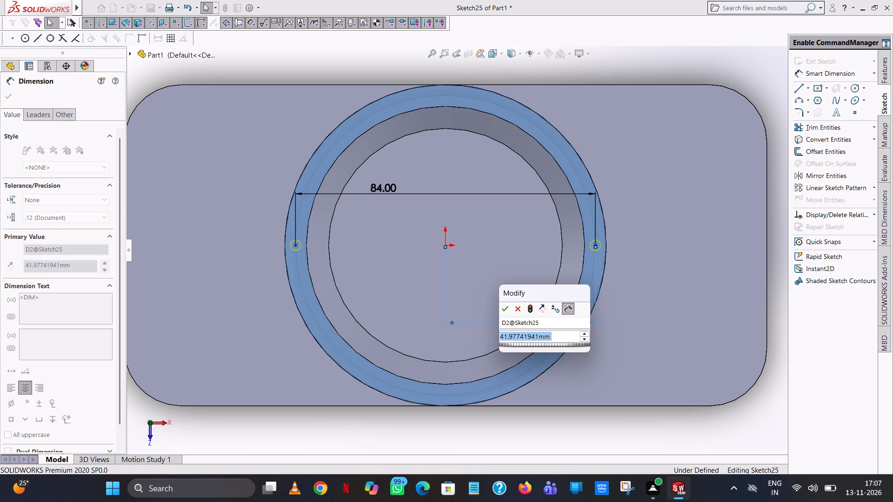
key("4")
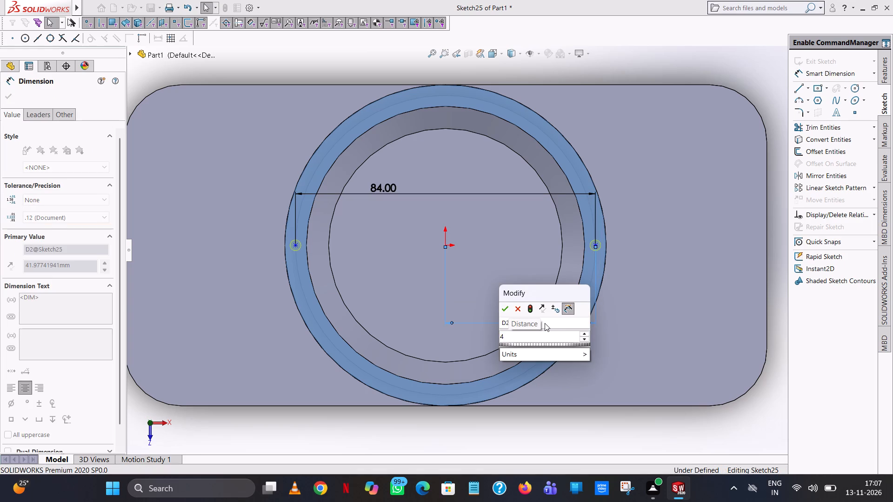
key("8")
key("BackSpace")
key("BackSpace")
type("84/2")
key("Return")
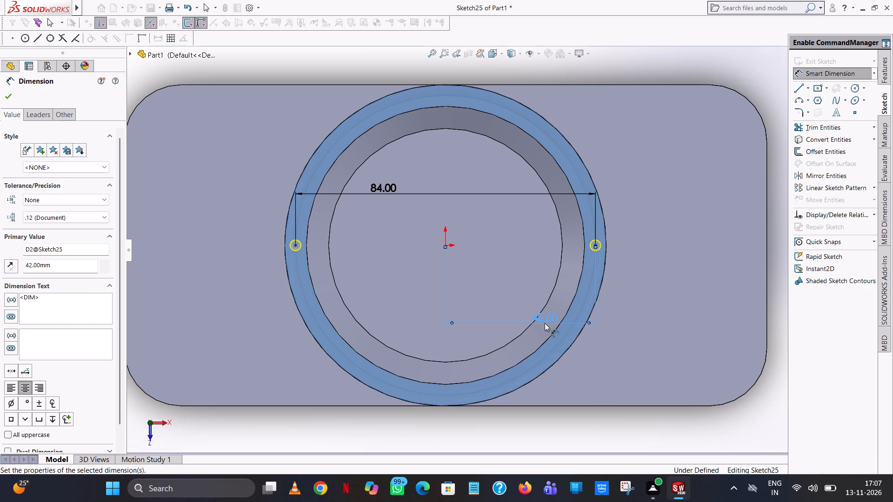
Dimension the horizontal distance between the origin and the hole point on the negative X side at 42 mm.
left_click(443, 244)
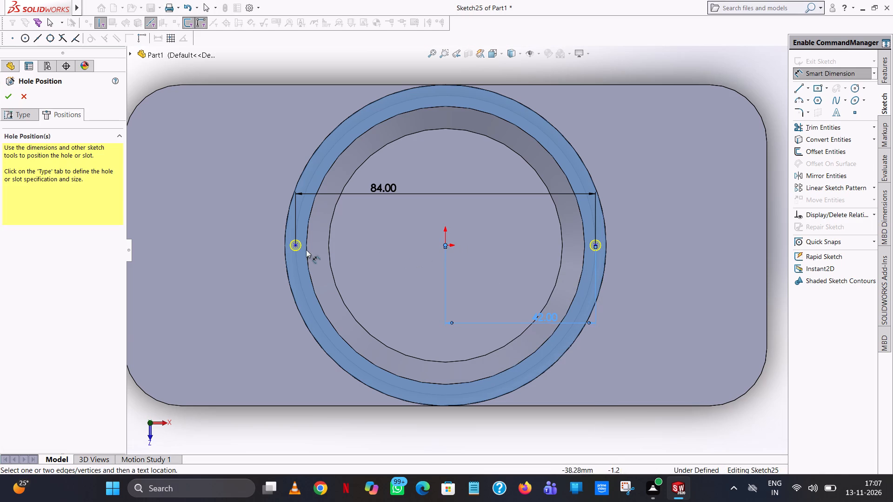
left_click(295, 247)
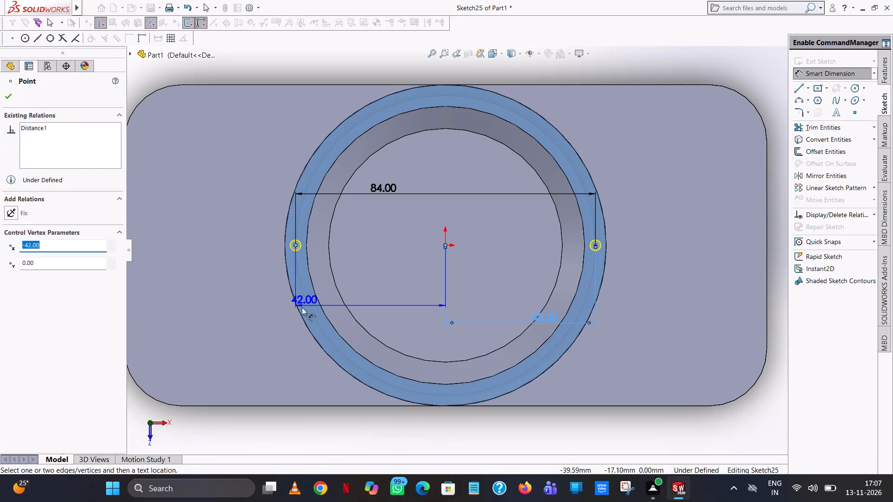
left_click(264, 337)
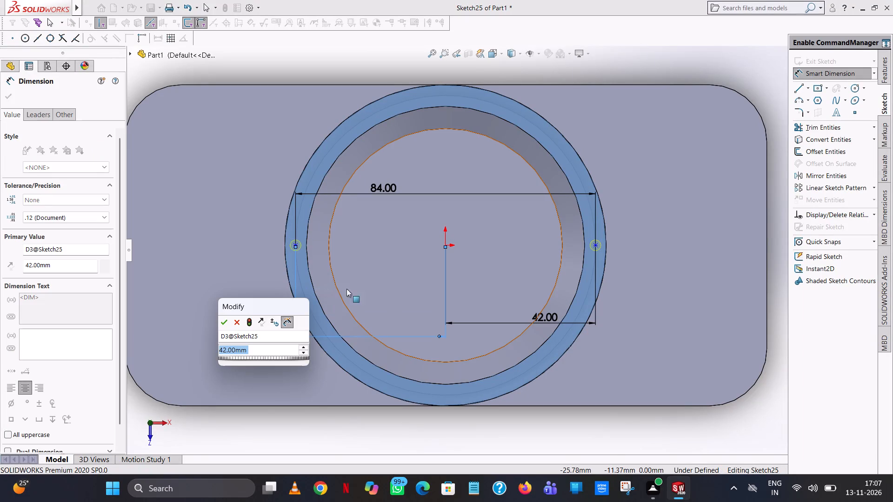
left_click(224, 324)
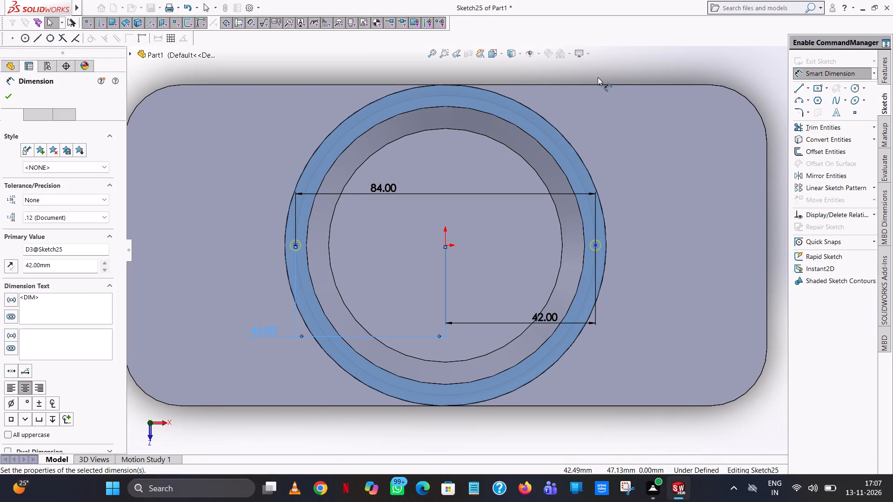
Finish the two 3 mm dowel holes on the cylinder's rim at their dimensioned positions.
left_click(605, 74)
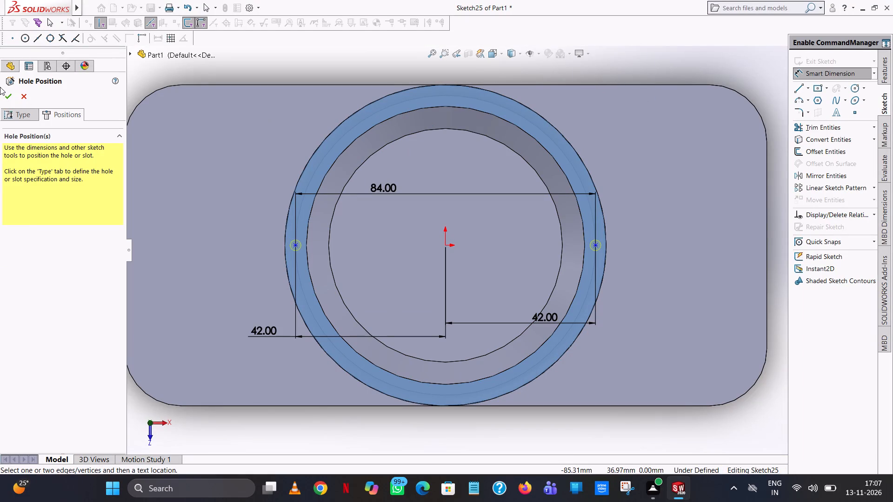
left_click(6, 95)
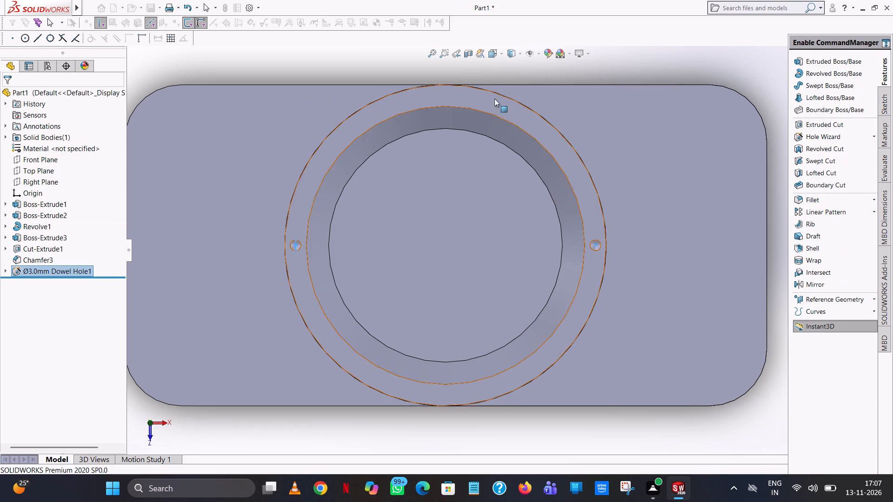
left_click(624, 73)
Examine the two dowel holes, the rim groove and the recess at the cylinder's top from several angles.
middle_click_drag(590, 240, 598, 176)
scroll(620, 154, "down", 6)
middle_click_drag(616, 152, 593, 0)
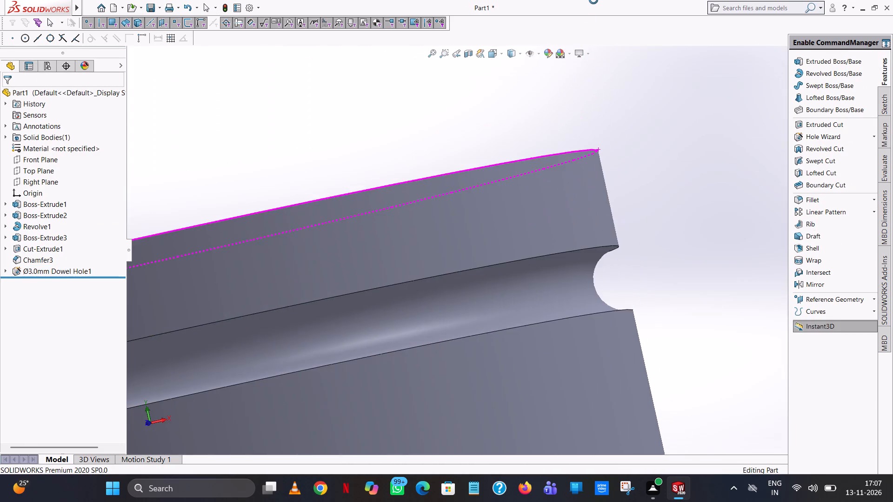
middle_click_drag(593, 0, 610, 240)
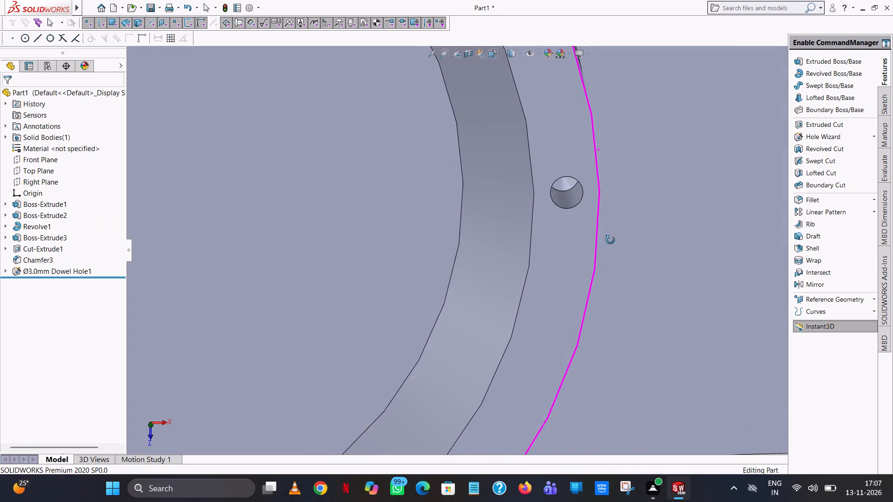
middle_click_drag(610, 240, 605, 205)
scroll(605, 217, "down", 1)
scroll(607, 187, "up", 7)
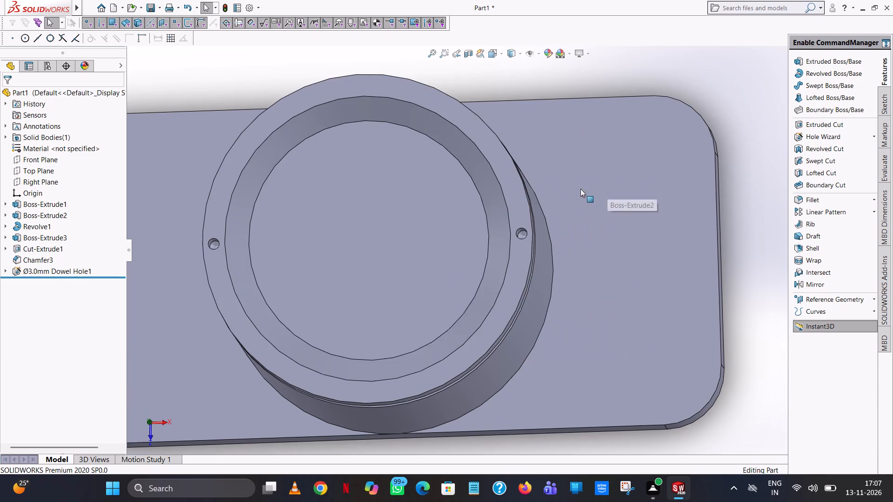
middle_click_drag(314, 278, 325, 200)
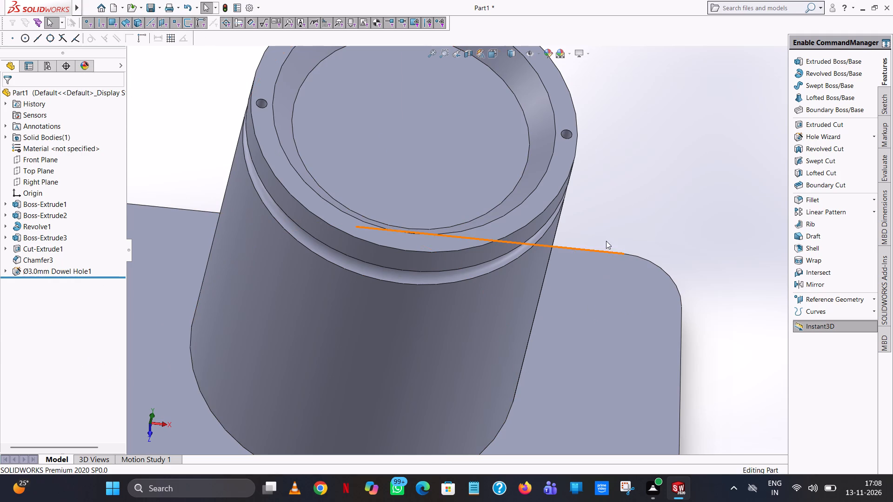
middle_click_drag(602, 209, 579, 132)
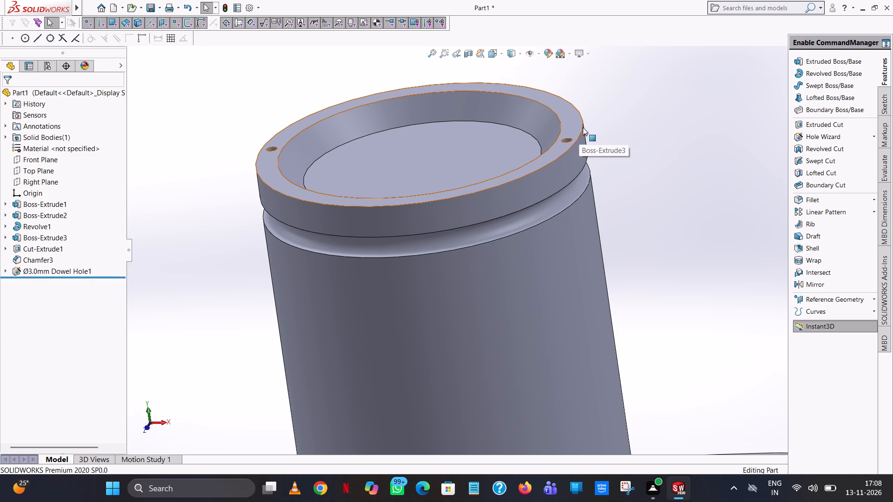
left_click_drag(617, 126, 892, 154)
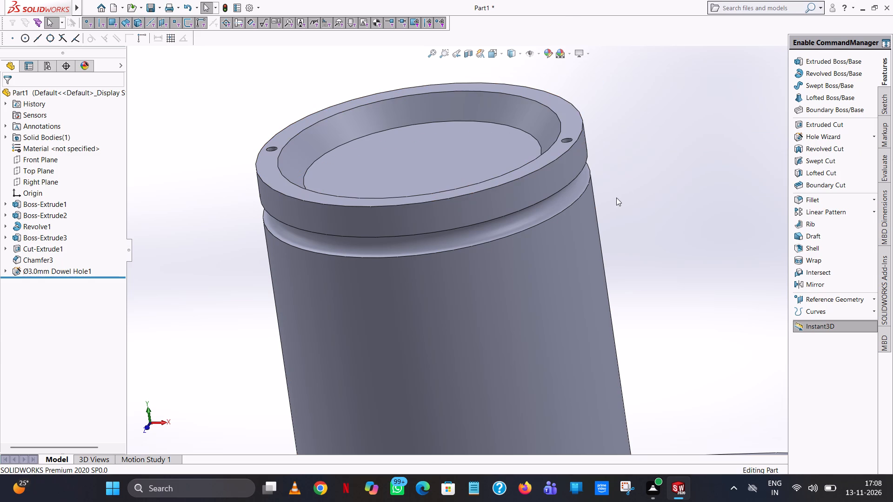
middle_click_drag(622, 182, 670, 104)
scroll(662, 116, "up", 5)
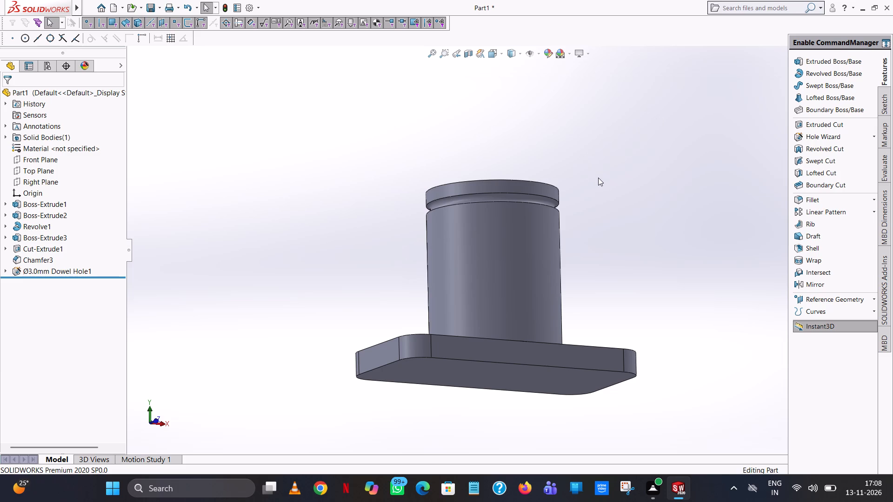
middle_click_drag(543, 98, 566, 207)
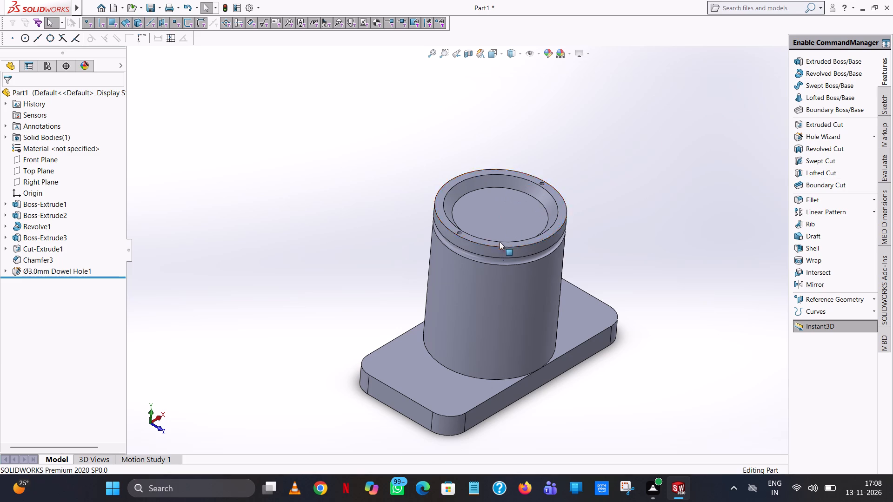
scroll(505, 238, "down", 3)
middle_click_drag(505, 238, 495, 246)
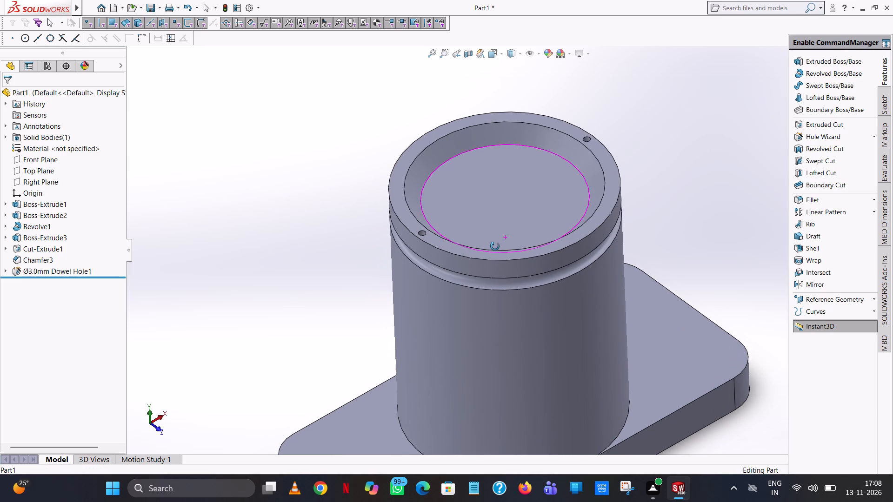
middle_click_drag(495, 246, 499, 290)
scroll(514, 183, "down", 4)
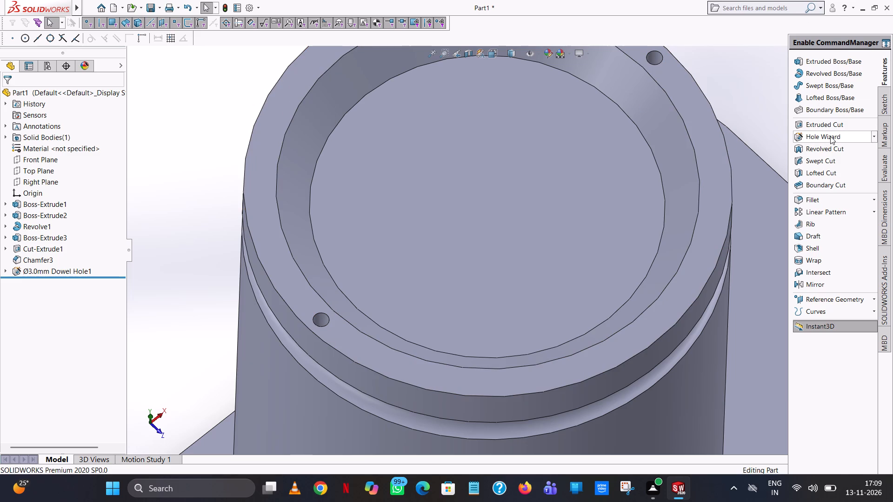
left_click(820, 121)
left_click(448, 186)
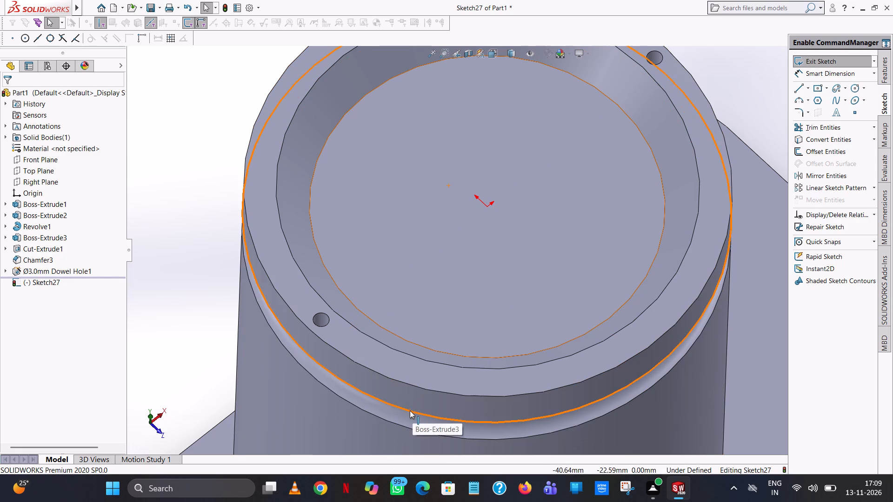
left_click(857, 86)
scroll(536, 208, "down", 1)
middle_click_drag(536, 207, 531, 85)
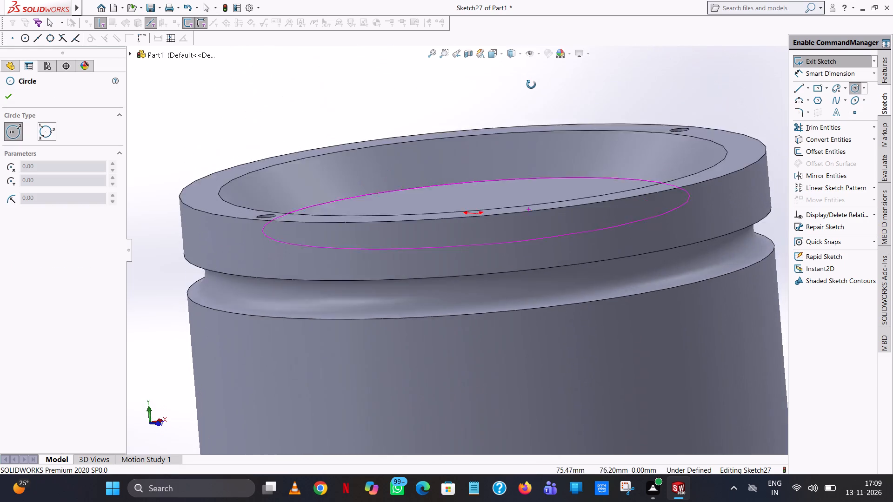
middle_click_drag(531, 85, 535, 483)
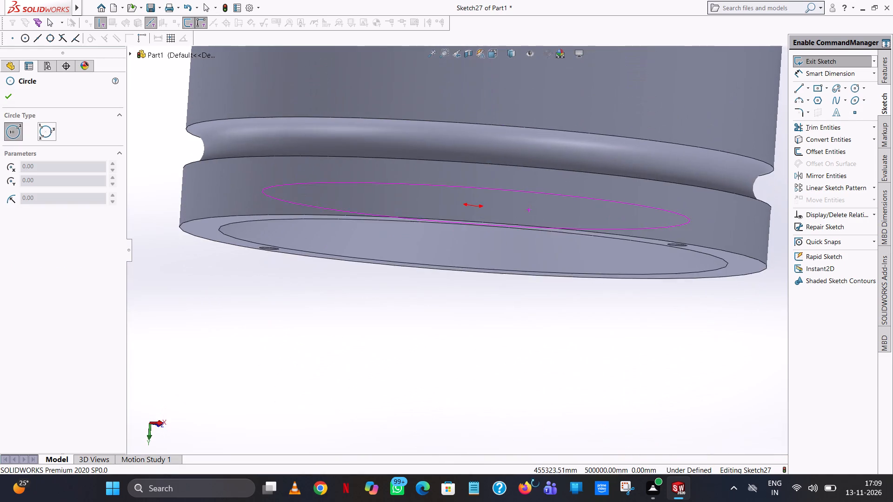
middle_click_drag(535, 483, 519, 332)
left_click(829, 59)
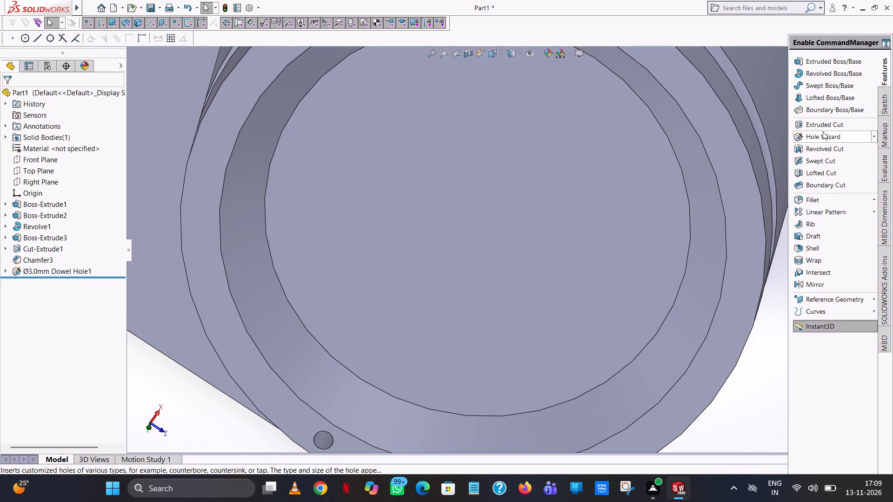
Start an extruded cut on the recess floor and sketch a circle of 32.75 mm radius centred on the origin, matching the floor's edge.
left_click(822, 127)
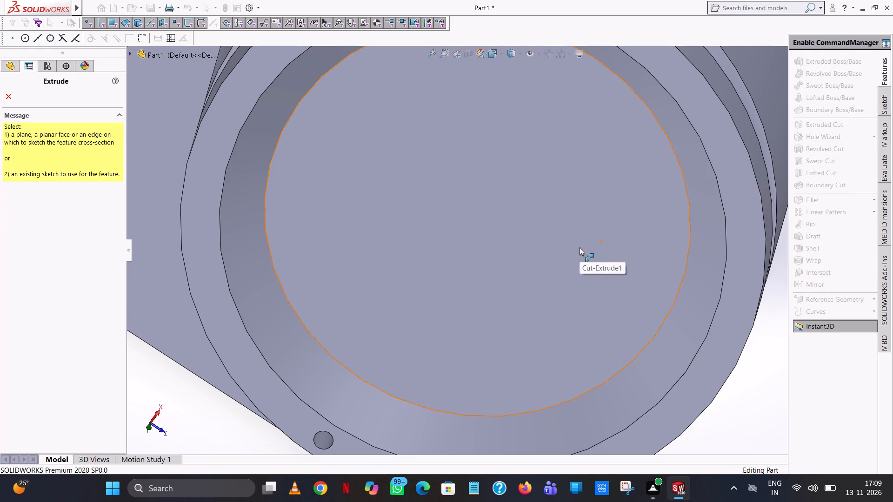
left_click(580, 247)
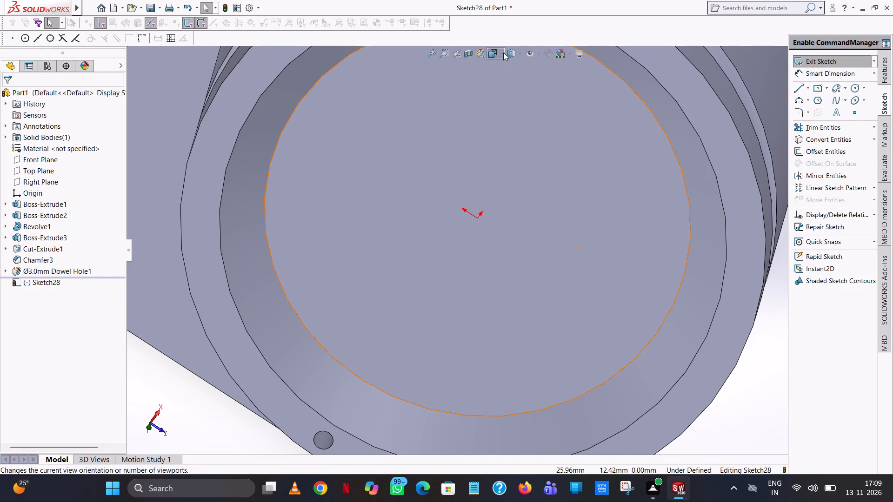
left_click(503, 53)
left_click(544, 104)
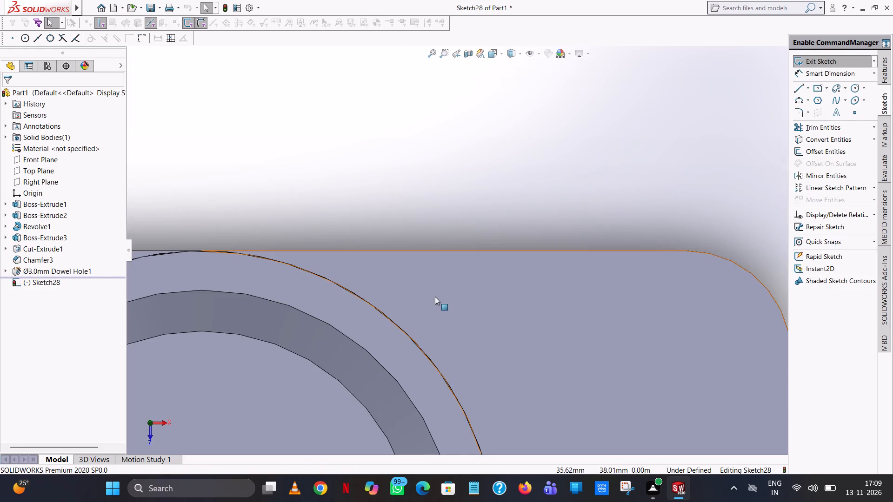
scroll(435, 297, "up", 7)
scroll(419, 342, "down", 3)
scroll(442, 313, "down", 1)
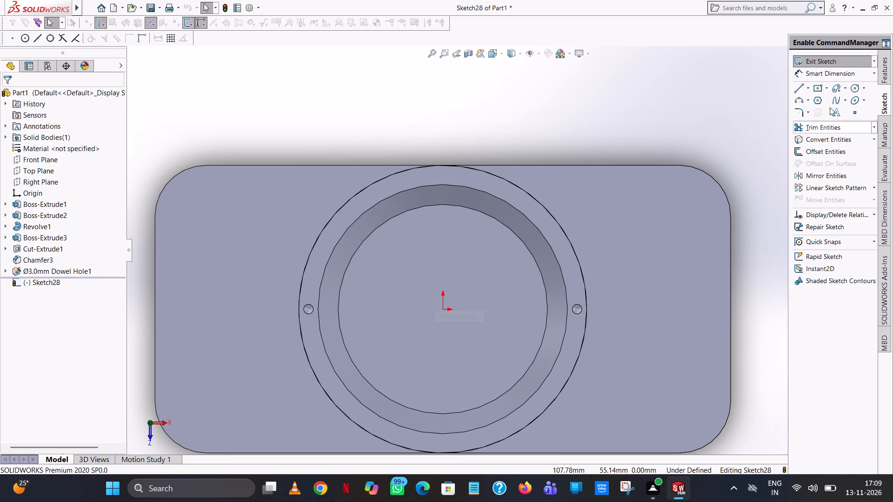
left_click(855, 87)
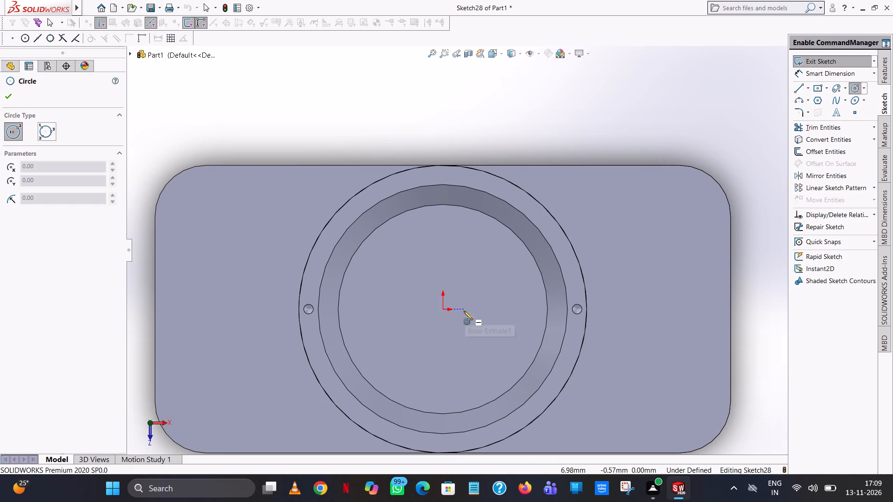
left_click(443, 308)
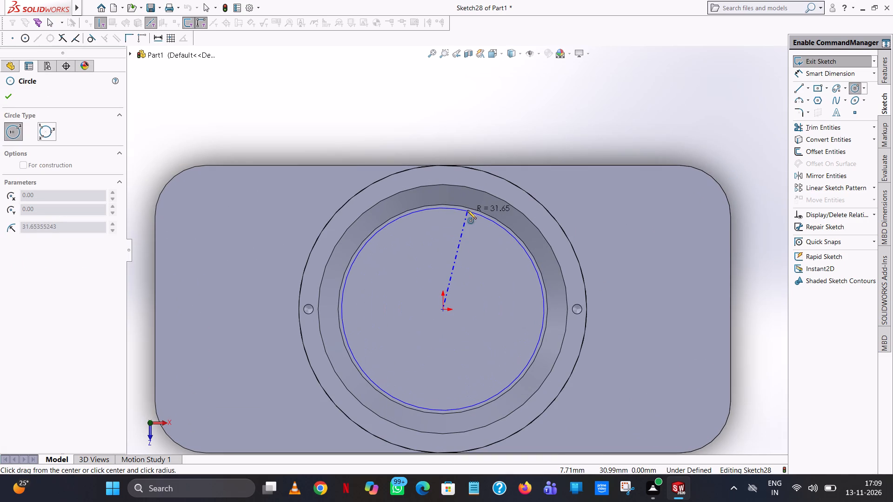
left_click(468, 208)
right_click(468, 208)
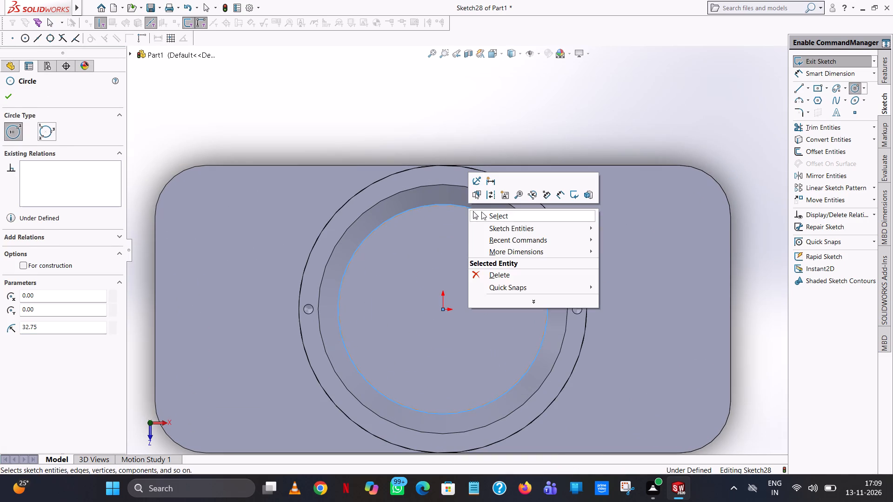
left_click(483, 212)
Dimension the circle's diameter at 65.5 mm.
left_click(846, 73)
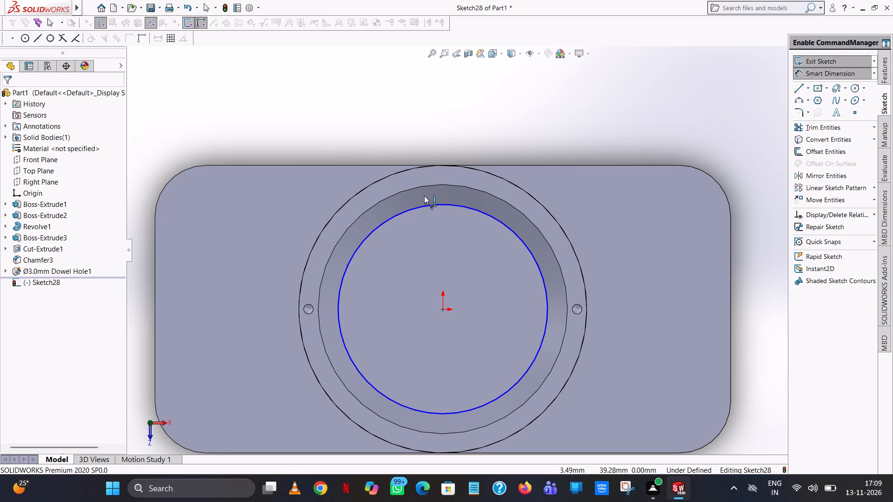
left_click(422, 205)
left_click(496, 110)
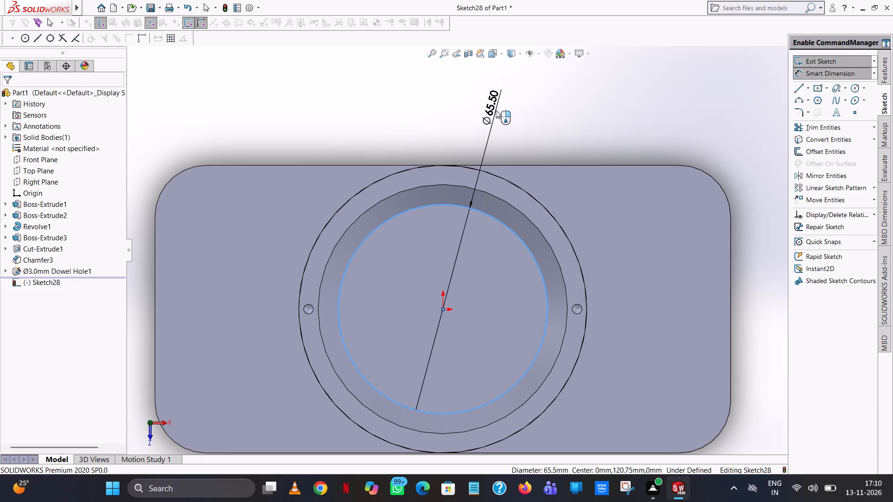
left_click(459, 93)
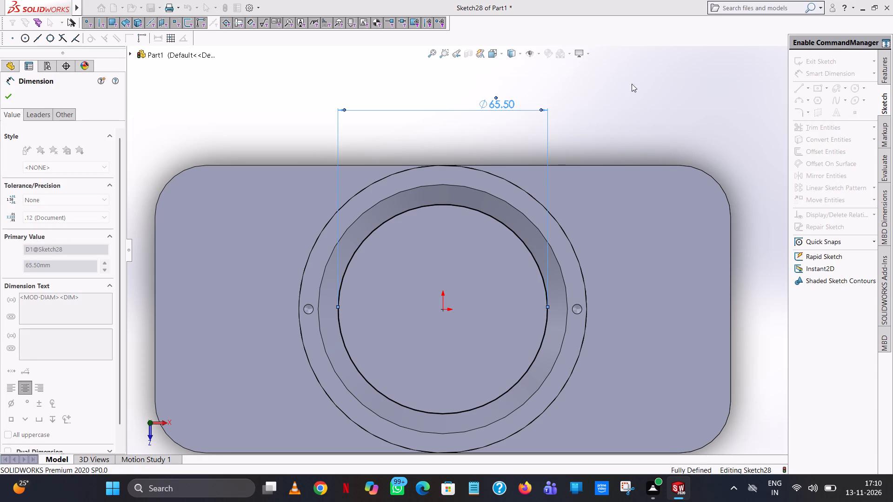
left_click(647, 82)
Cut-extrude the 65.5 mm circle down into the cylinder with a blind depth of 22-6.25, giving 15.75 mm.
left_click(882, 75)
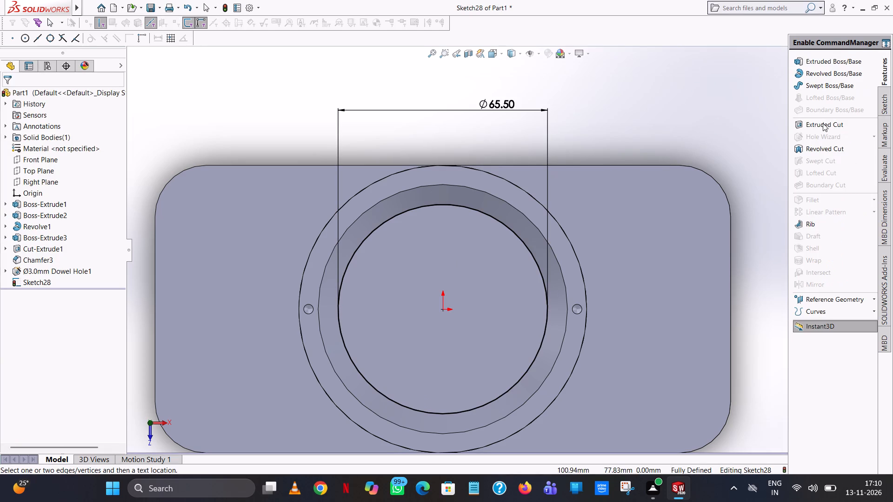
left_click(822, 124)
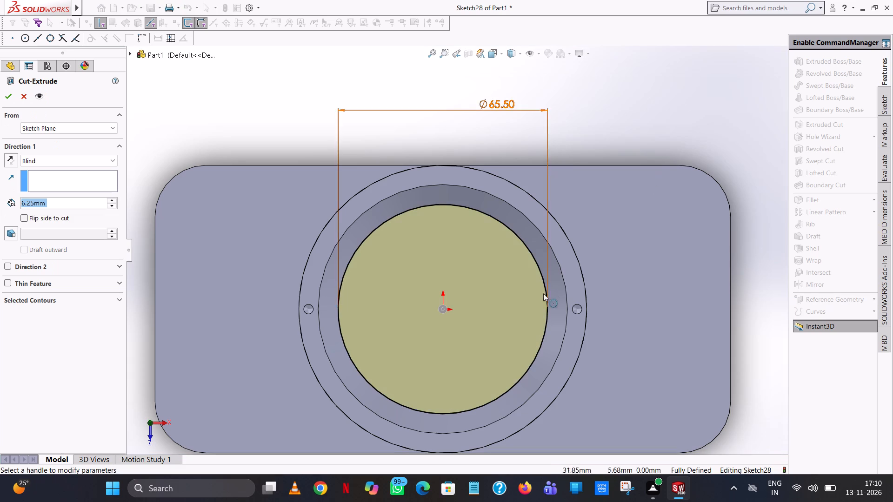
middle_click_drag(489, 357, 494, 174)
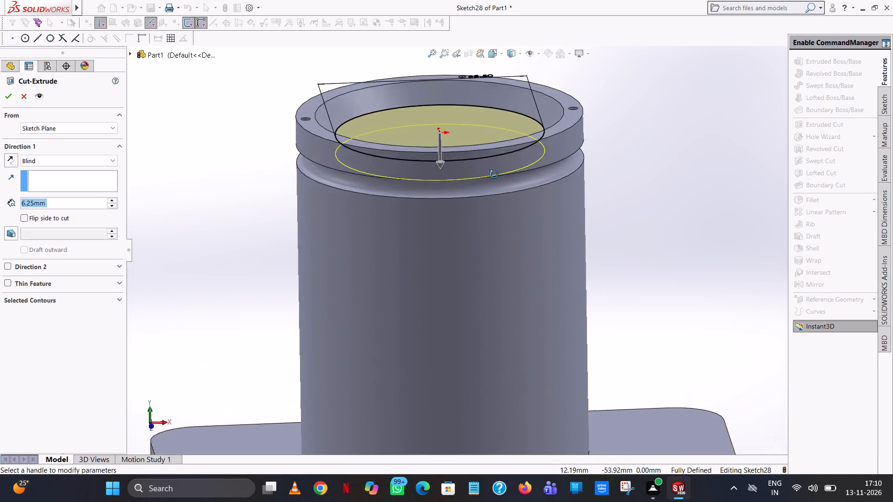
middle_click_drag(494, 174, 508, 171)
scroll(508, 171, "up", 1)
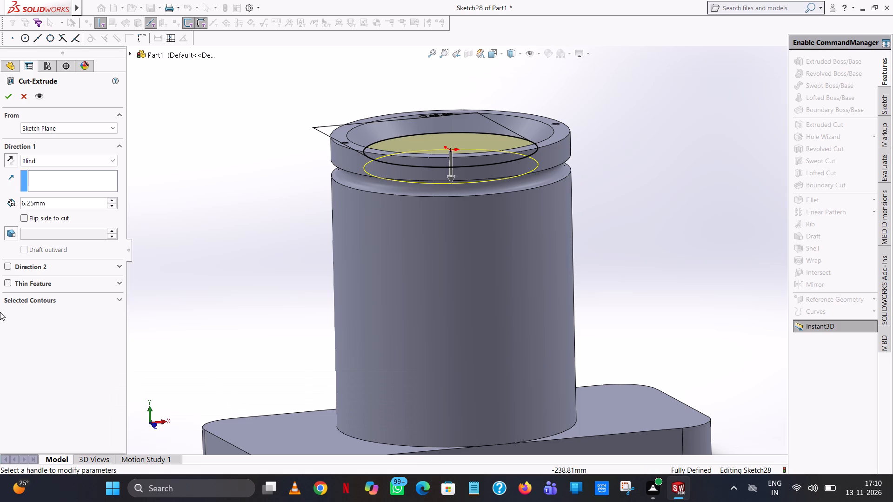
left_click(67, 202)
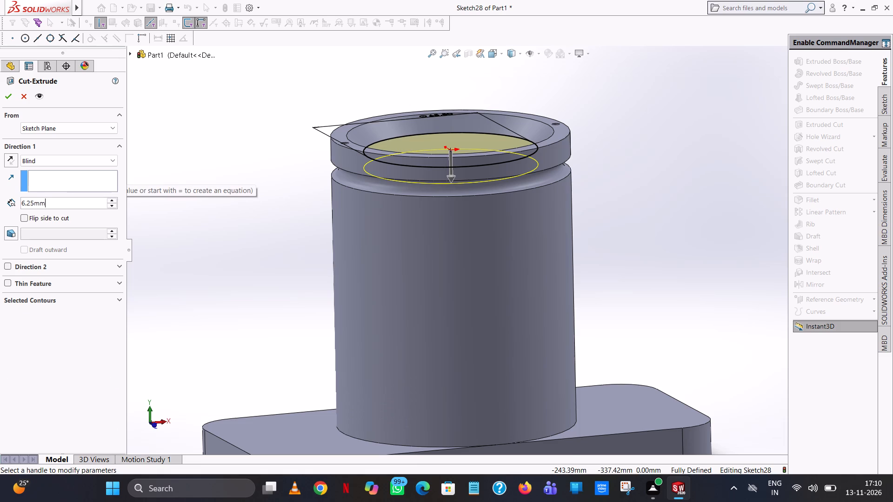
double_click(67, 202)
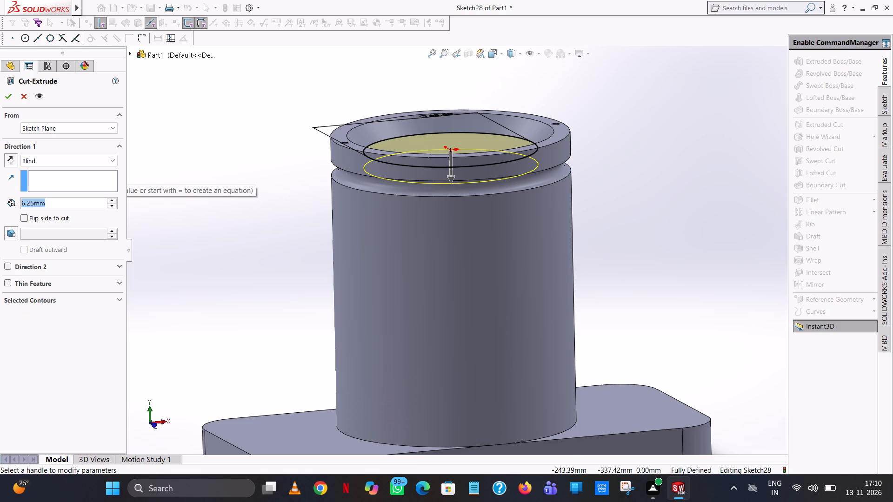
type("22")
key("minus")
type("6.25")
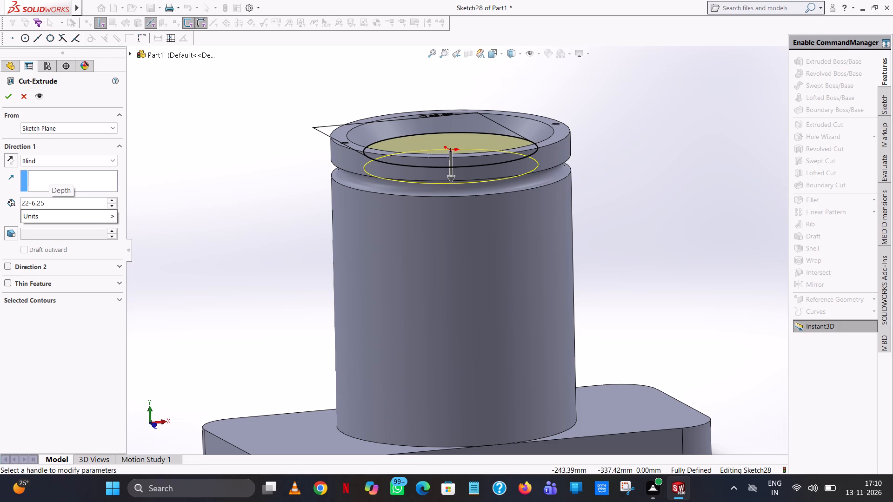
left_click(224, 127)
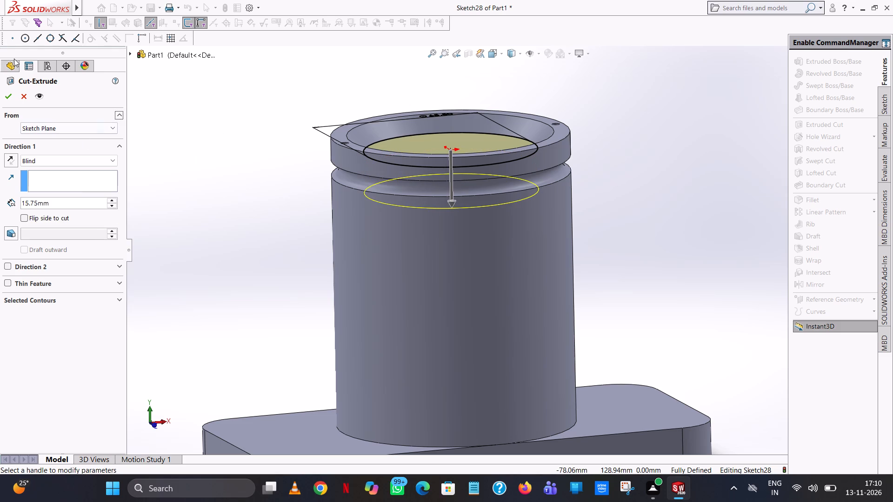
left_click(10, 96)
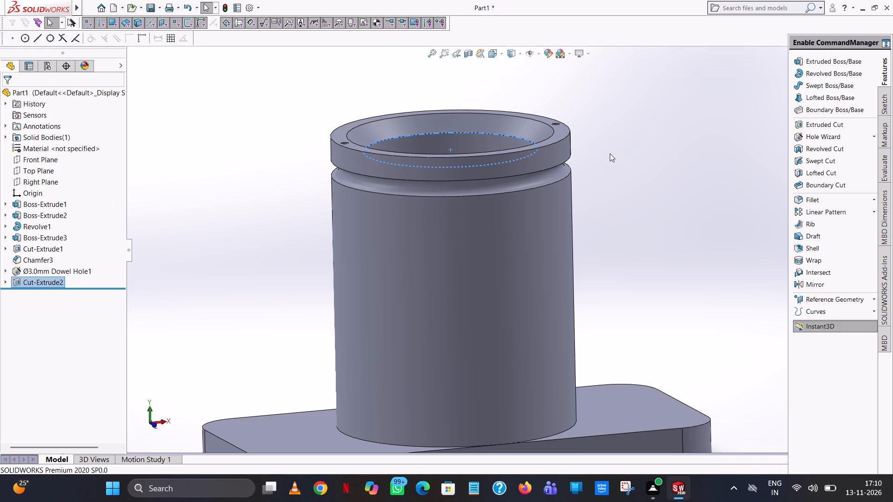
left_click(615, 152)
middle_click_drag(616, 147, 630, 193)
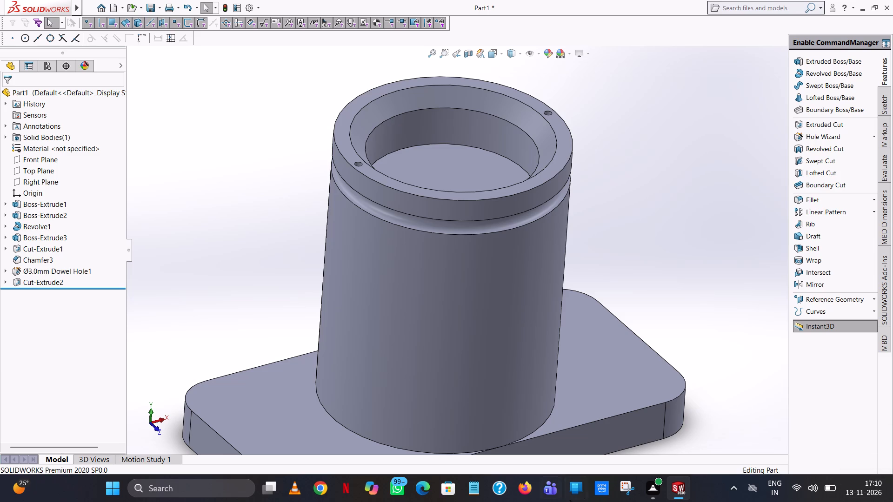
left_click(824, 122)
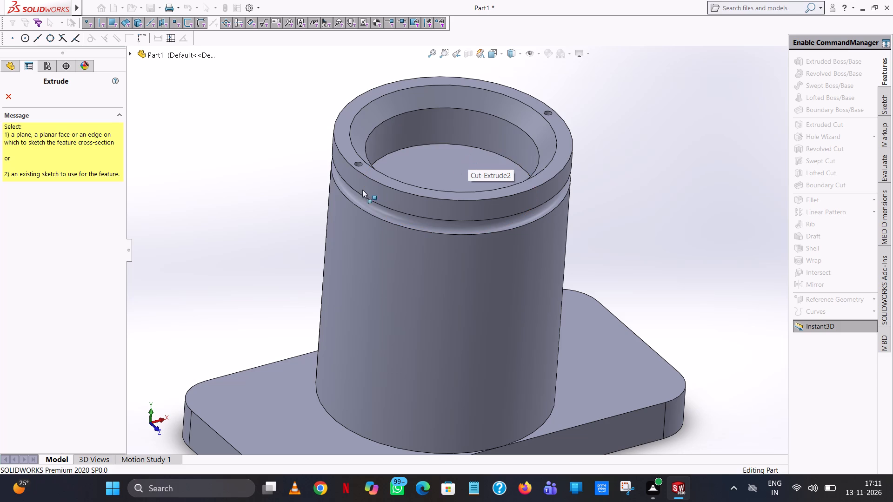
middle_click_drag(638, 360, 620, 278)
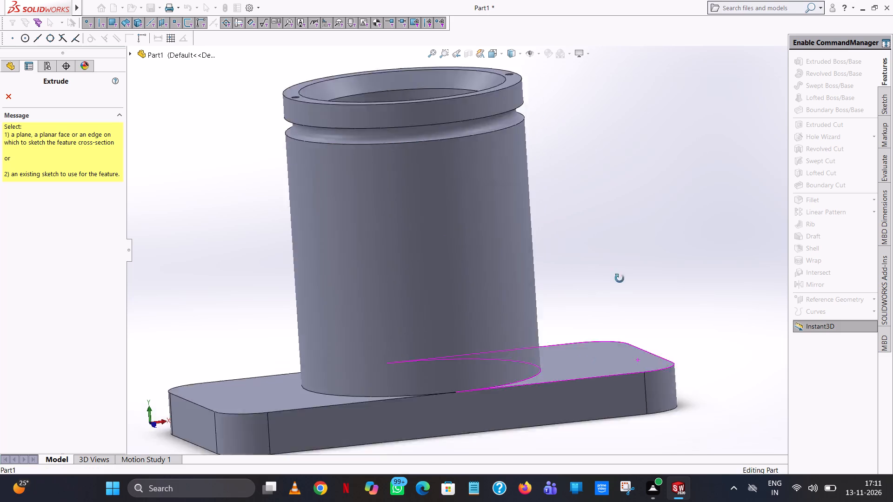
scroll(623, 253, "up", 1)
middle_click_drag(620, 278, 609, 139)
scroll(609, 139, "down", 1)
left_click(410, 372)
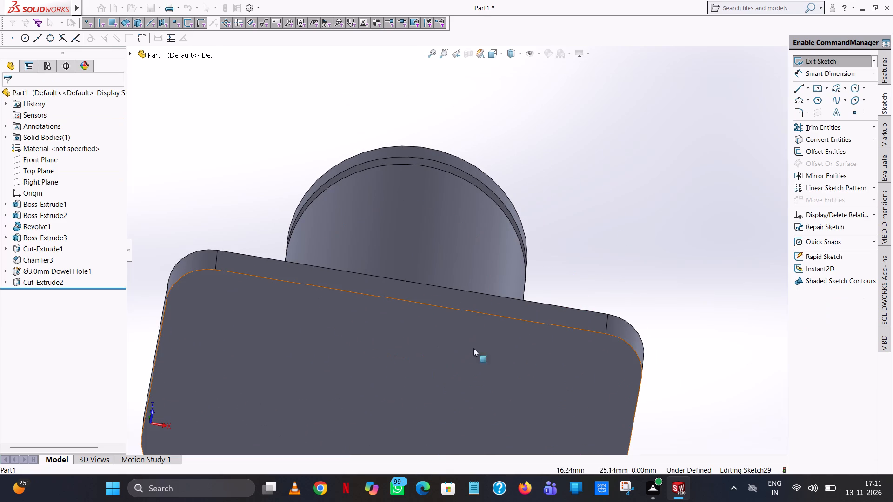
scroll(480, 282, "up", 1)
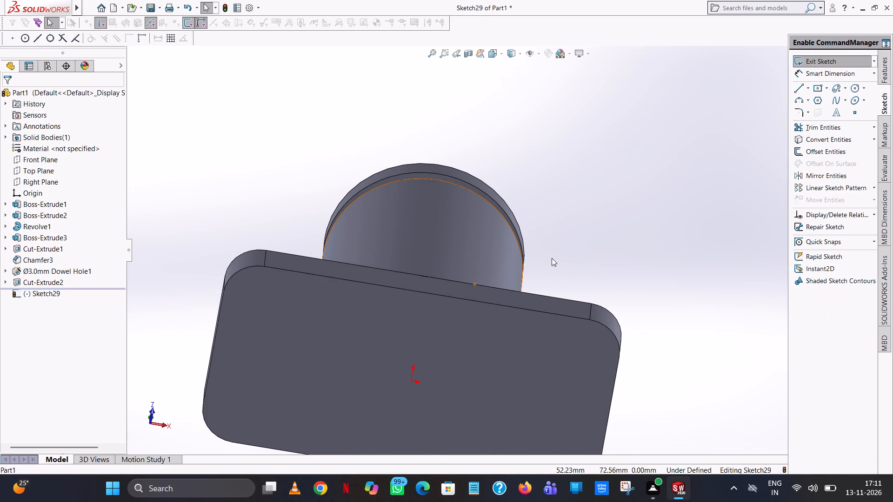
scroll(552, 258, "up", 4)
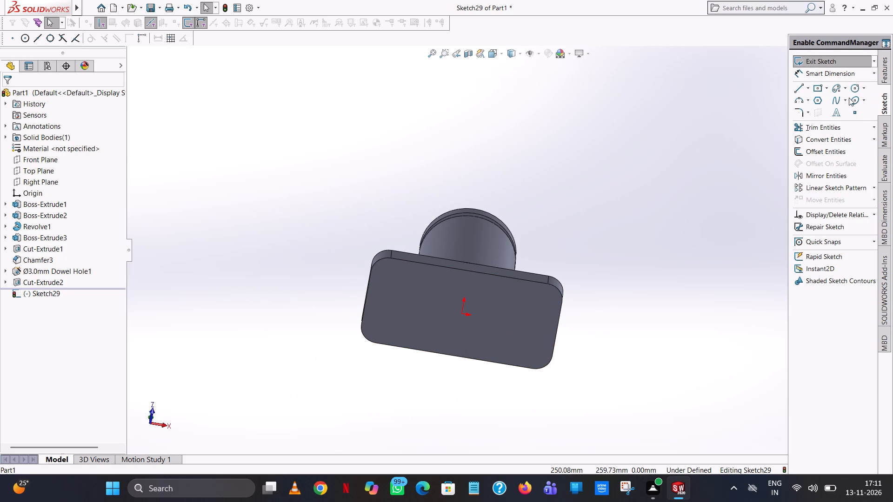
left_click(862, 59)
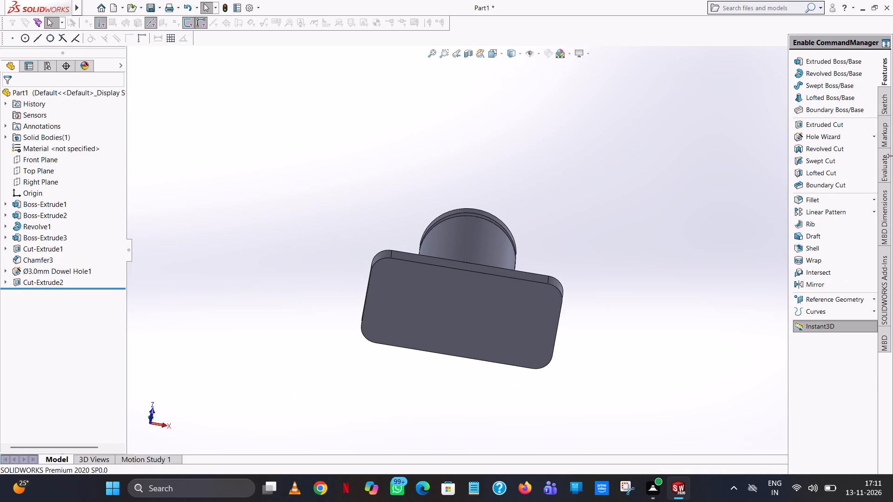
Start a Hole Wizard straight tap feature as an ISO bottoming tapped hole of size M30.
left_click(829, 134)
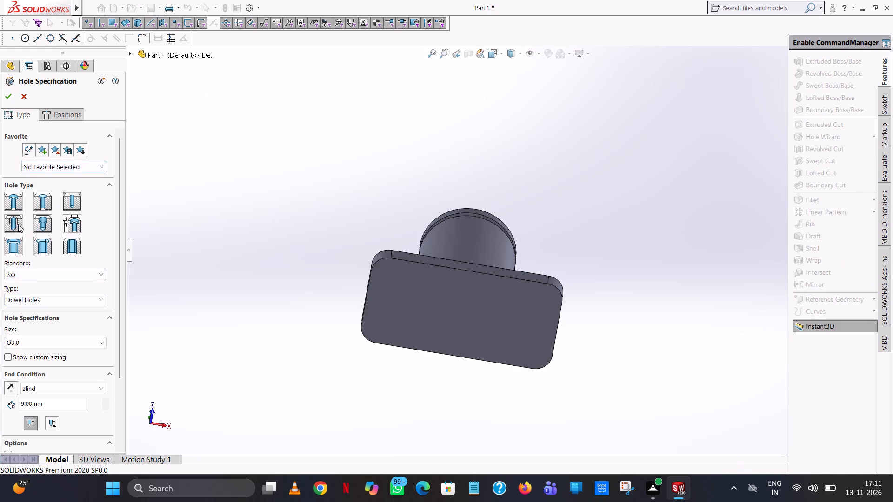
left_click(18, 224)
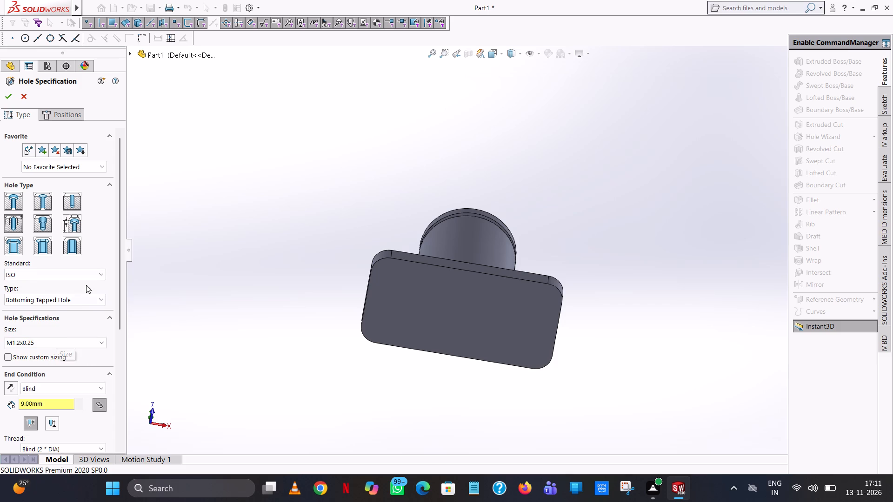
left_click(29, 340)
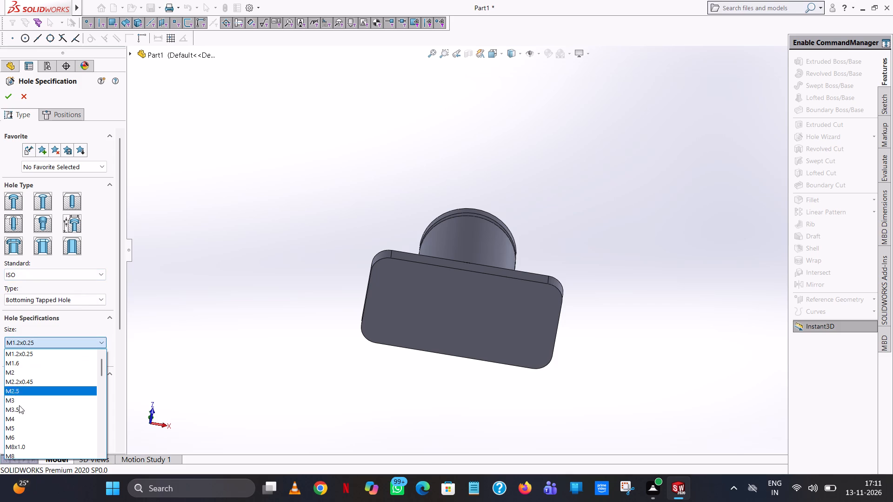
scroll(21, 426, "down", 12)
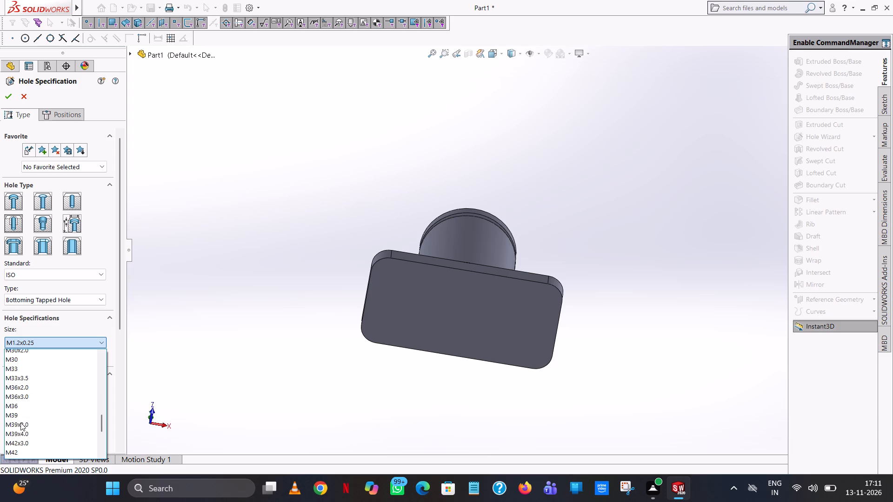
left_click(21, 353)
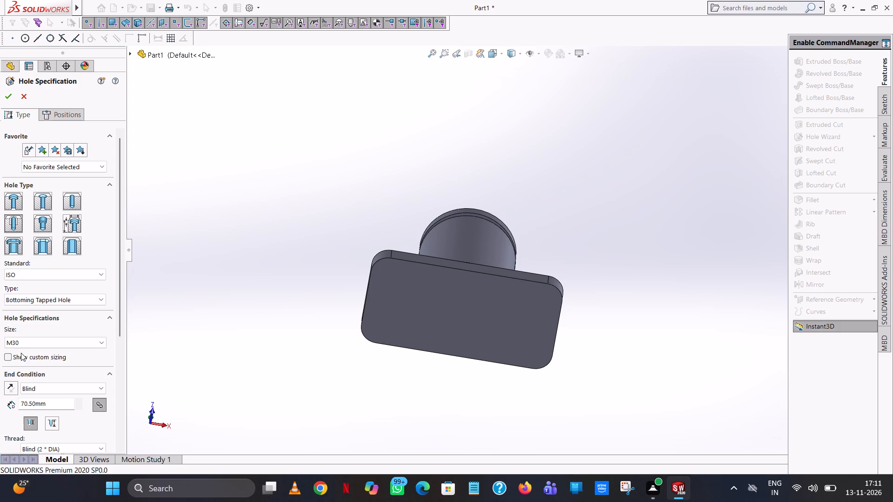
left_click_drag(116, 298, 119, 377)
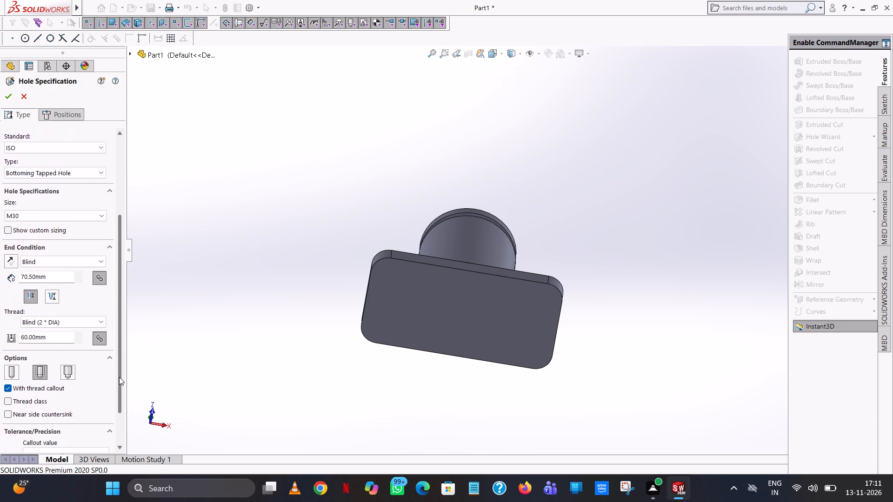
left_click_drag(119, 377, 120, 425)
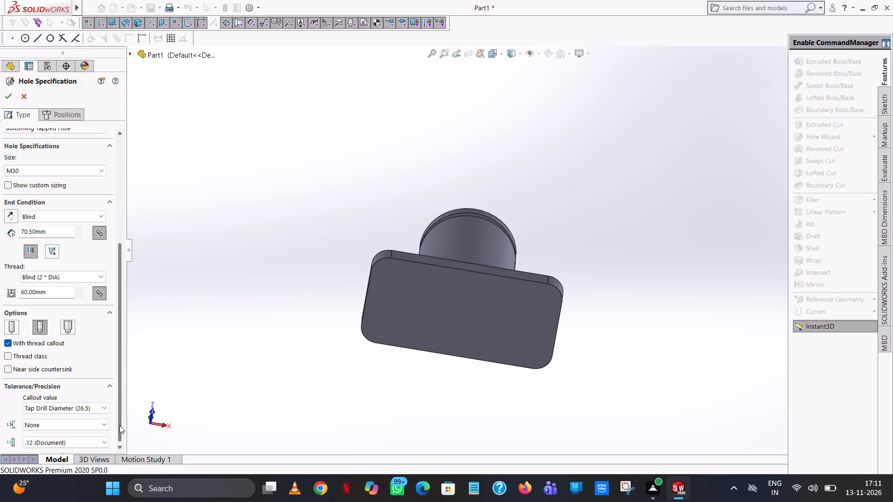
left_click_drag(120, 425, 117, 387)
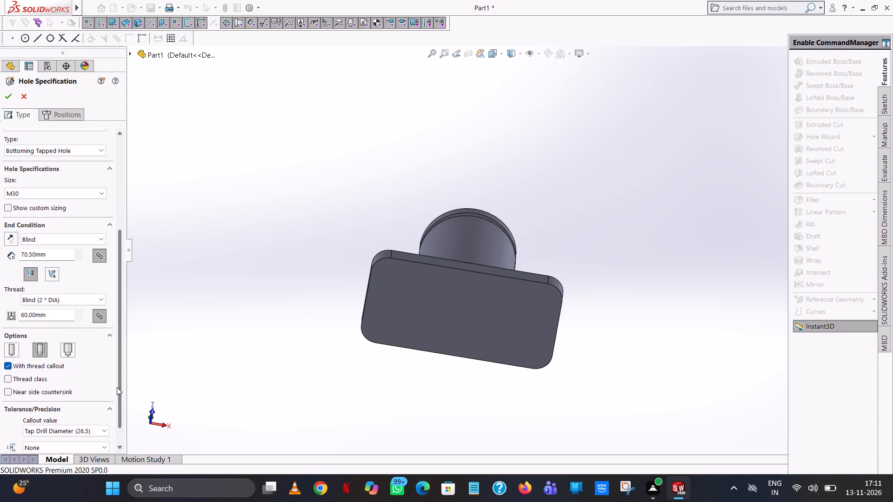
left_click_drag(117, 387, 121, 367)
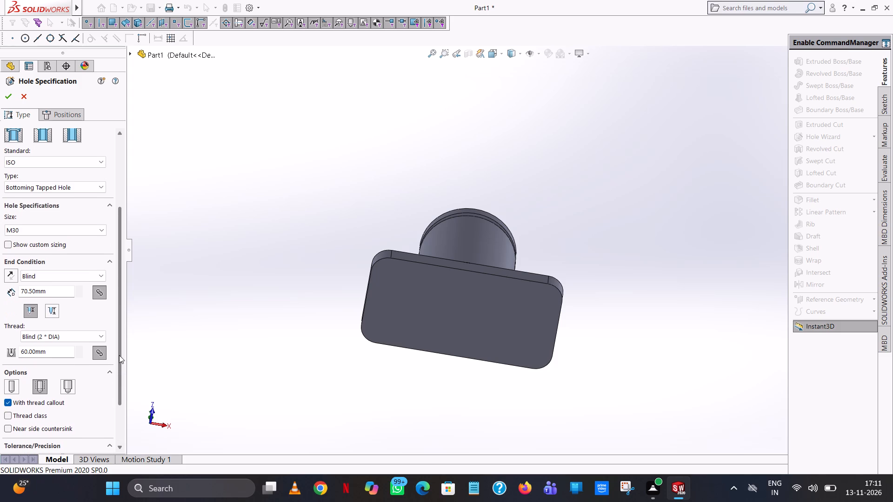
Set the tapped hole's blind depth to 25 mm and its thread depth to 25-9, giving 16 mm.
double_click(49, 293)
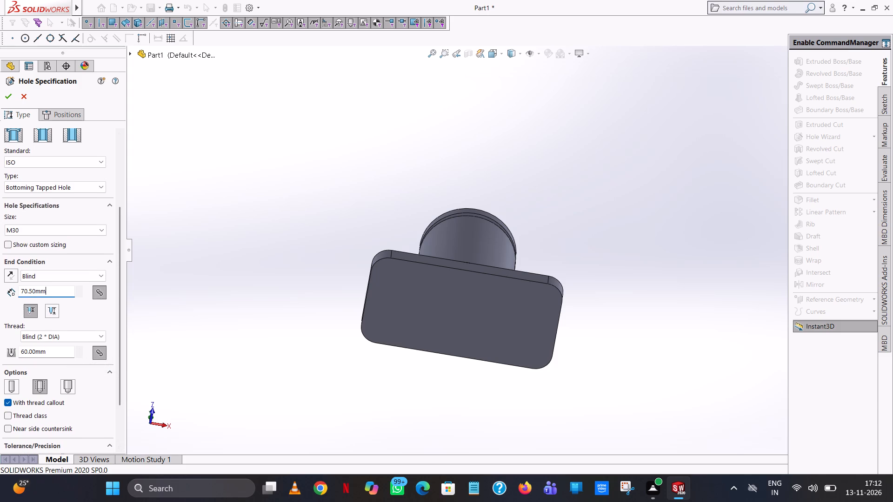
key("2")
key("5")
left_click(164, 289)
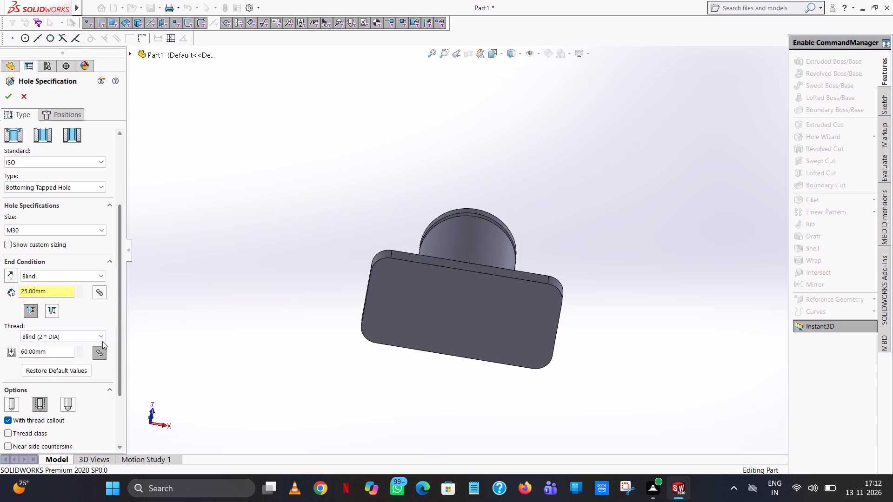
double_click(56, 355)
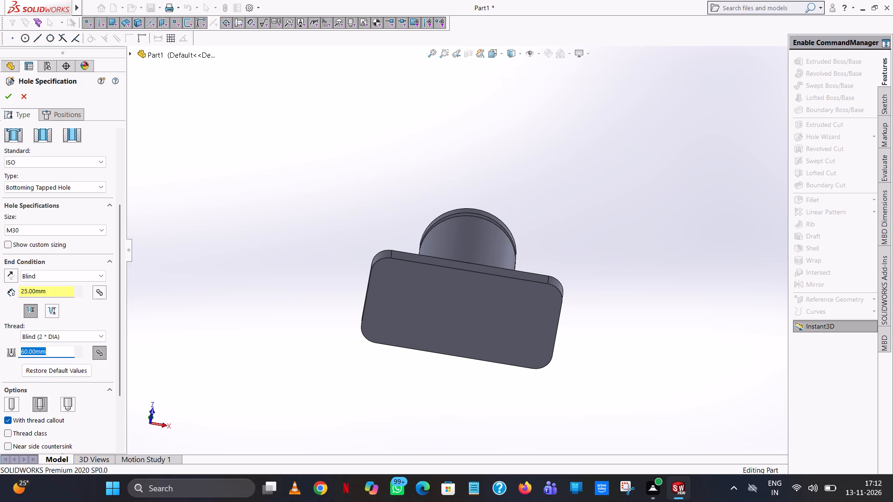
type("25-9")
key("Return")
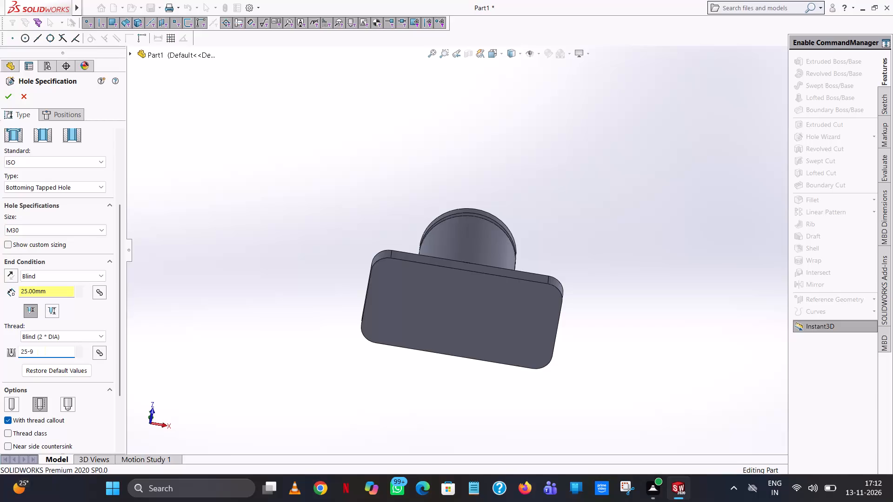
left_click(227, 238)
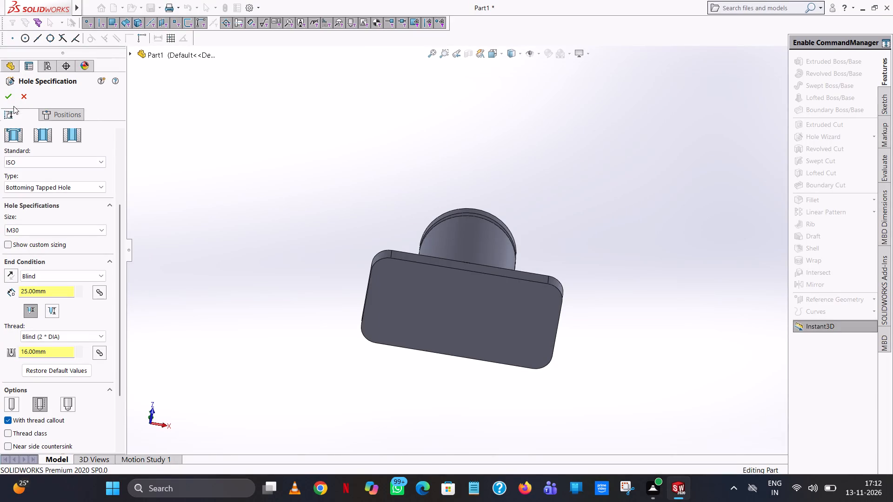
Place the M30 tapped hole on the underside of the base plate at the origin and finish it.
left_click(66, 112)
left_click(444, 312)
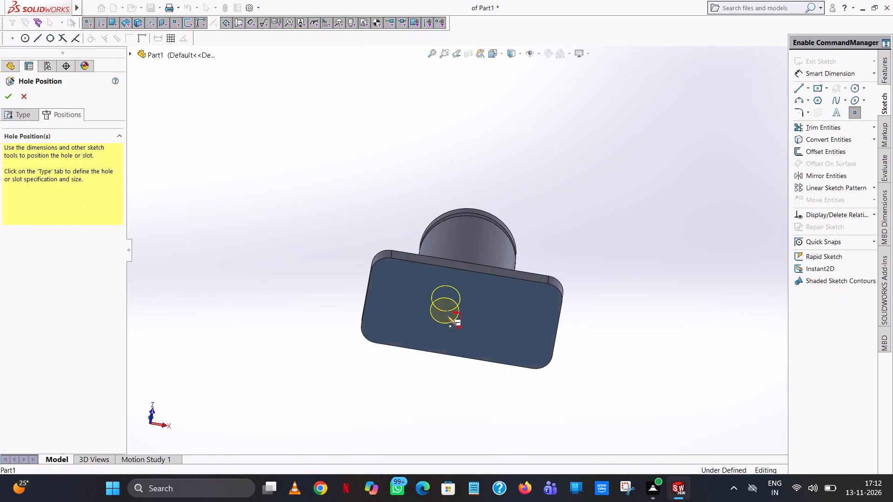
scroll(458, 315, "down", 7)
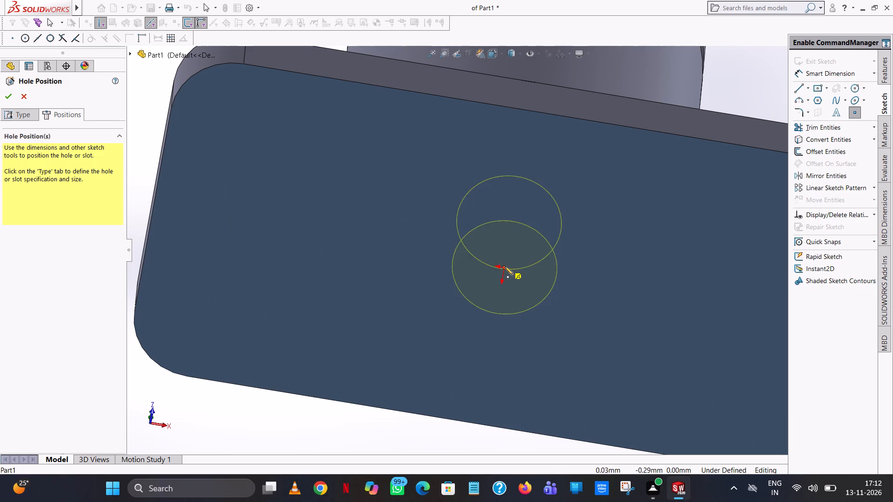
left_click(504, 266)
right_click(504, 266)
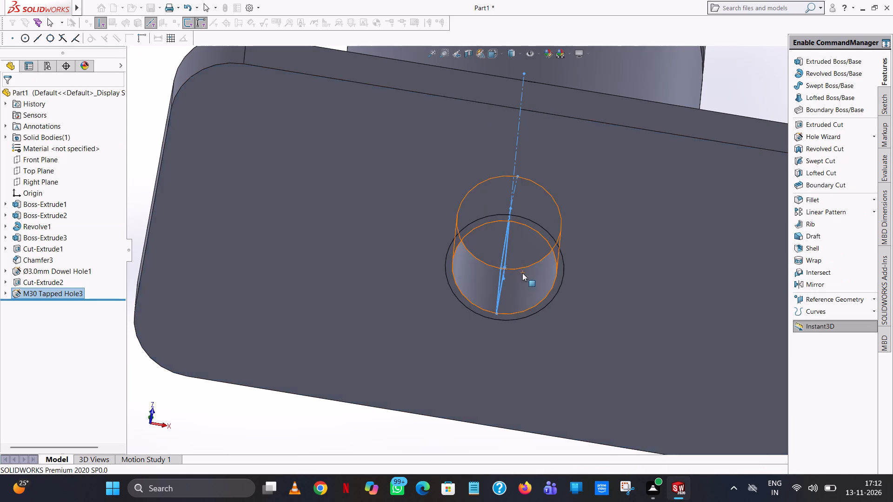
Enable shaded cosmetic threads in the document's detailing properties and inspect the thread inside the M30 hole.
middle_click_drag(482, 247, 537, 166)
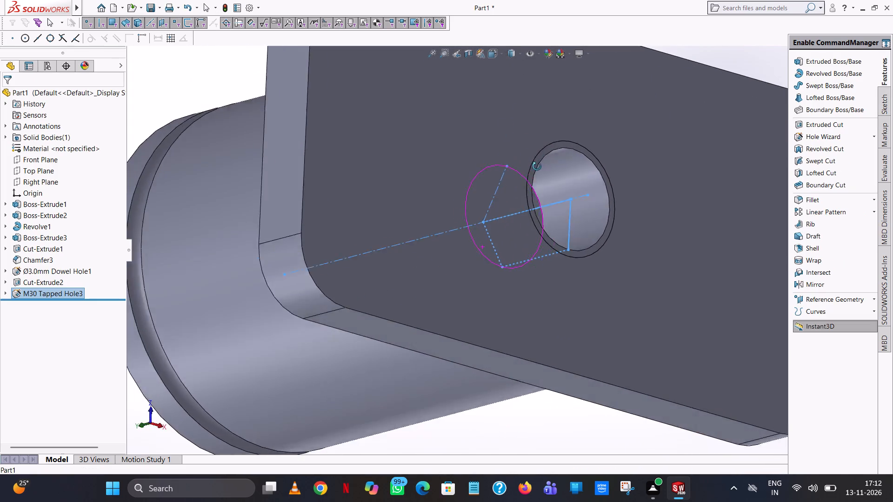
middle_click_drag(537, 166, 513, 396)
left_click(701, 245)
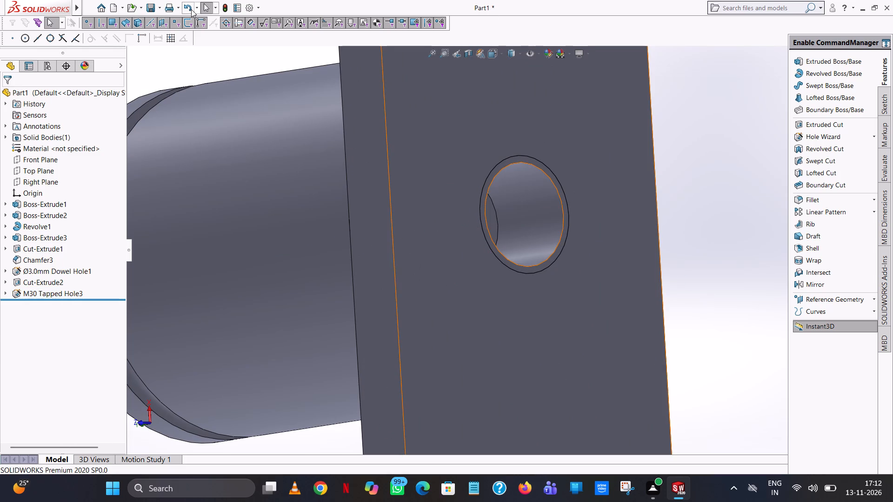
left_click(252, 3)
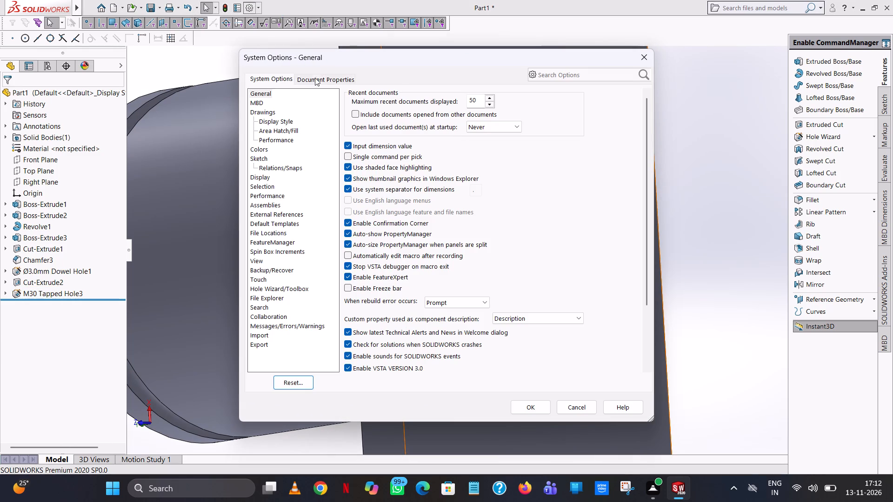
left_click(314, 81)
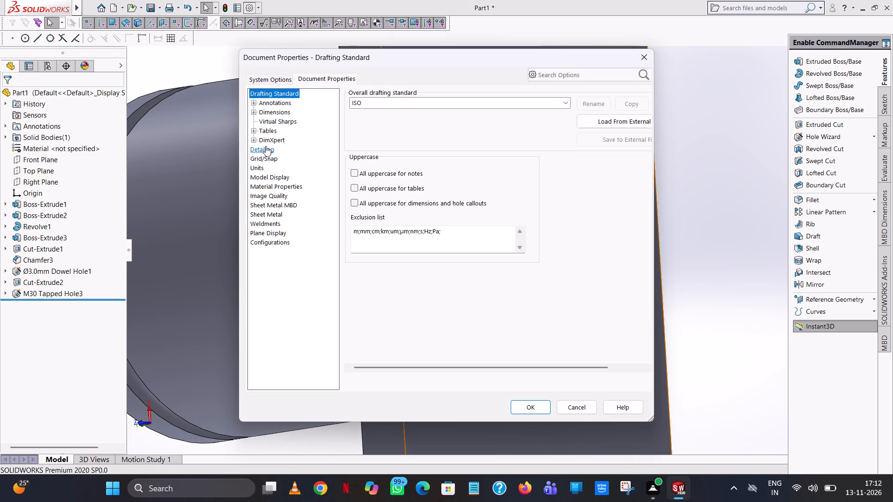
left_click(266, 146)
left_click(429, 103)
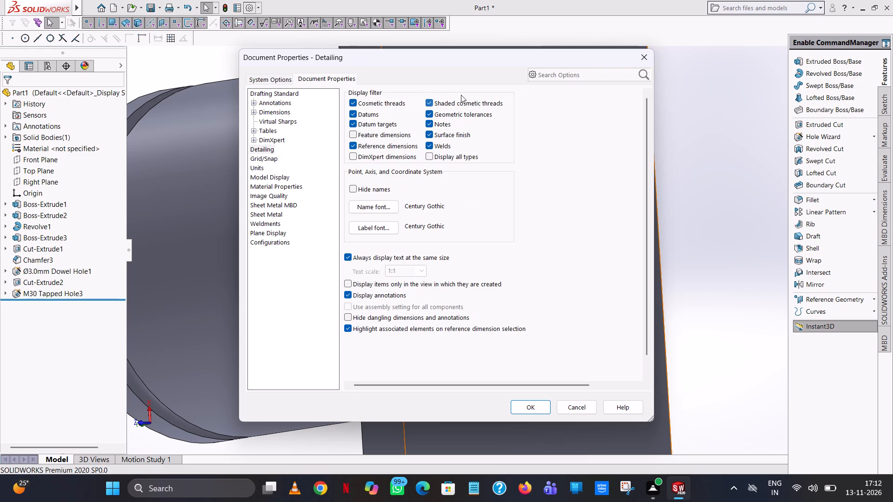
left_click(531, 407)
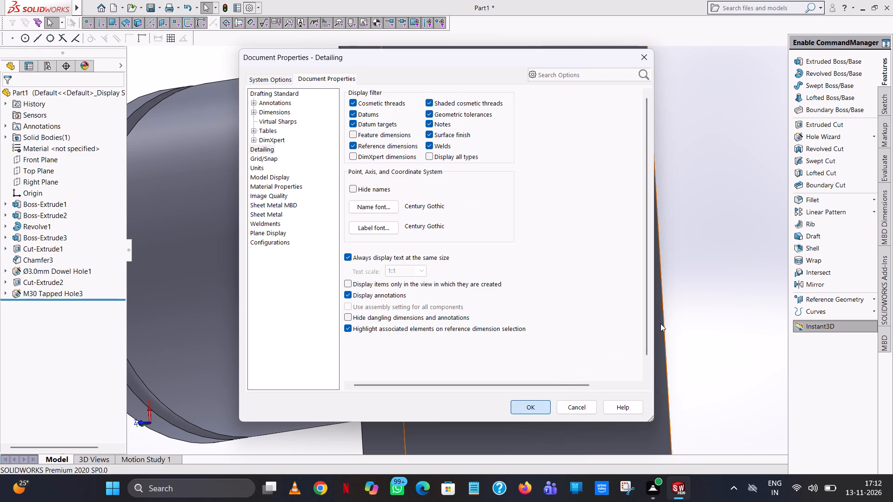
middle_click_drag(591, 249, 574, 249)
scroll(586, 249, "up", 1)
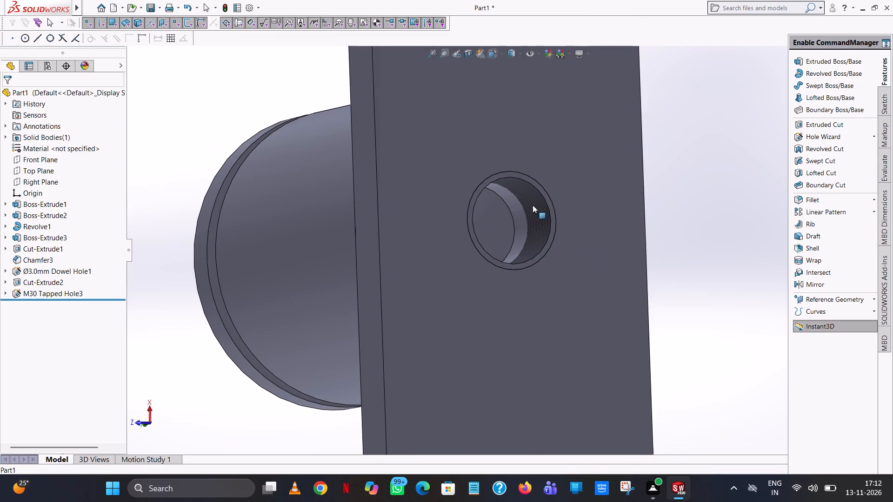
scroll(535, 202, "down", 8)
middle_click_drag(453, 279, 473, 300)
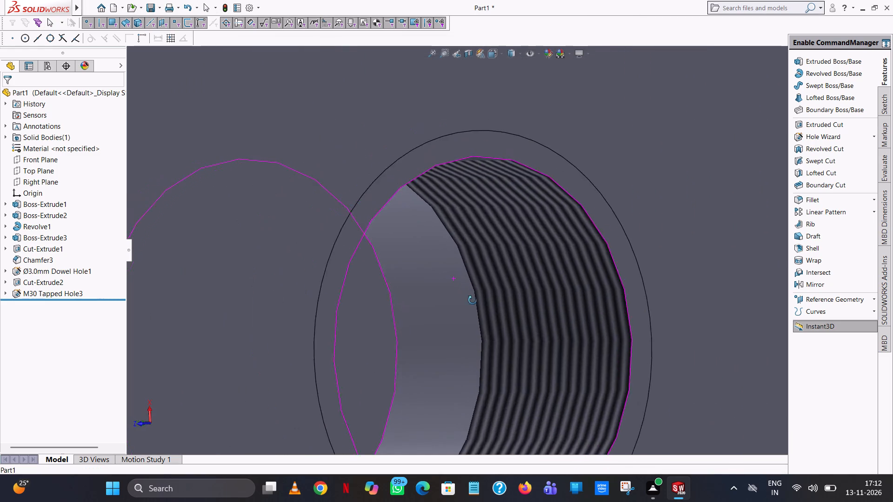
middle_click_drag(473, 300, 480, 312)
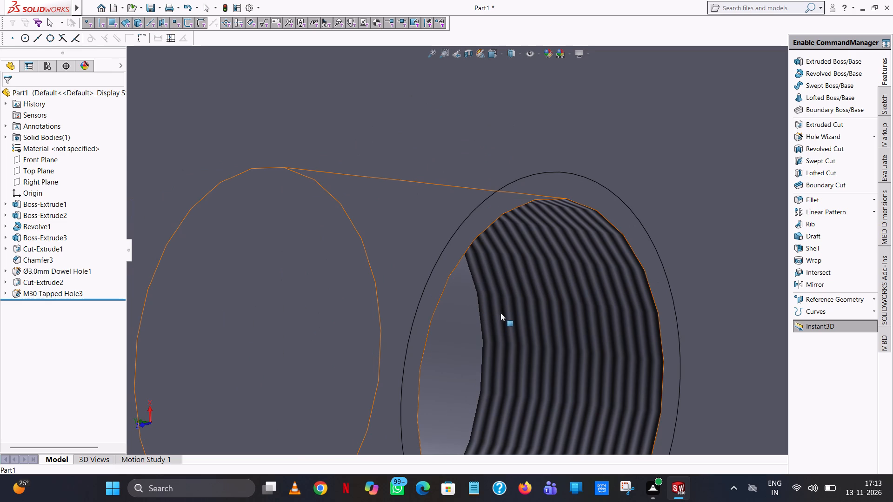
Examine the shaded M30 thread inside the hole and the base plate around it from several angles.
scroll(493, 286, "up", 8)
middle_click_drag(502, 286, 528, 268)
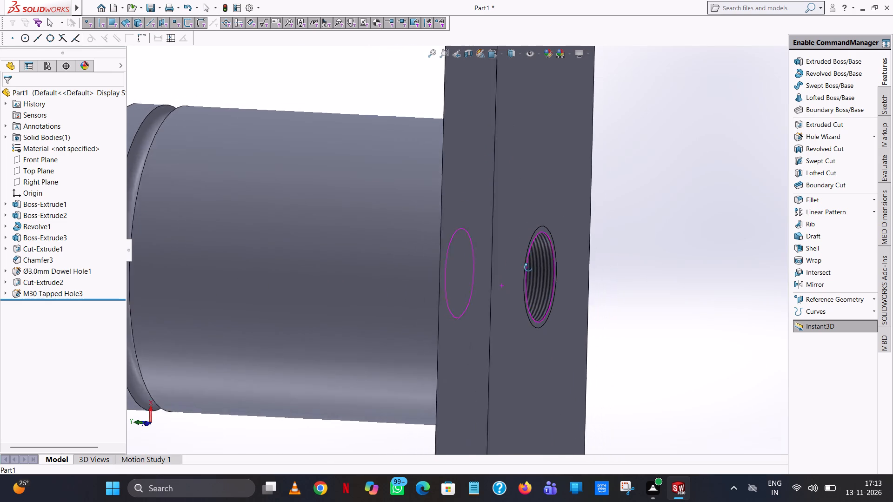
middle_click_drag(528, 268, 546, 233)
scroll(546, 233, "up", 1)
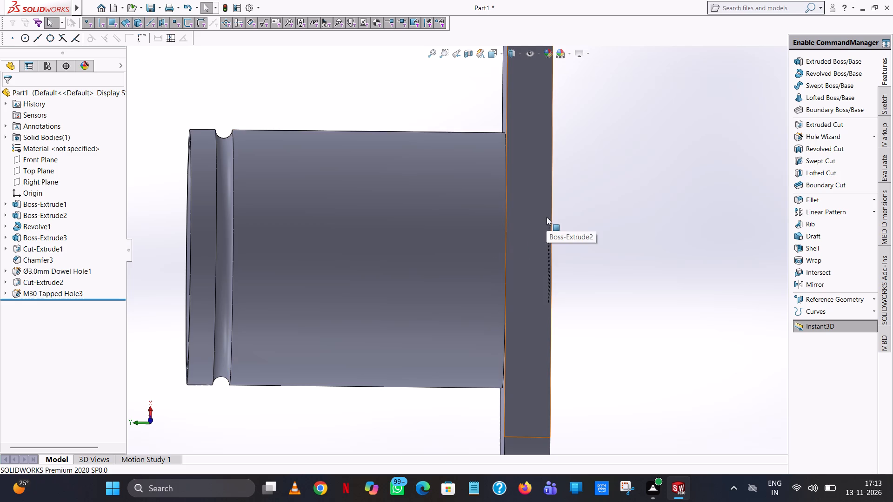
middle_click_drag(545, 211, 509, 197)
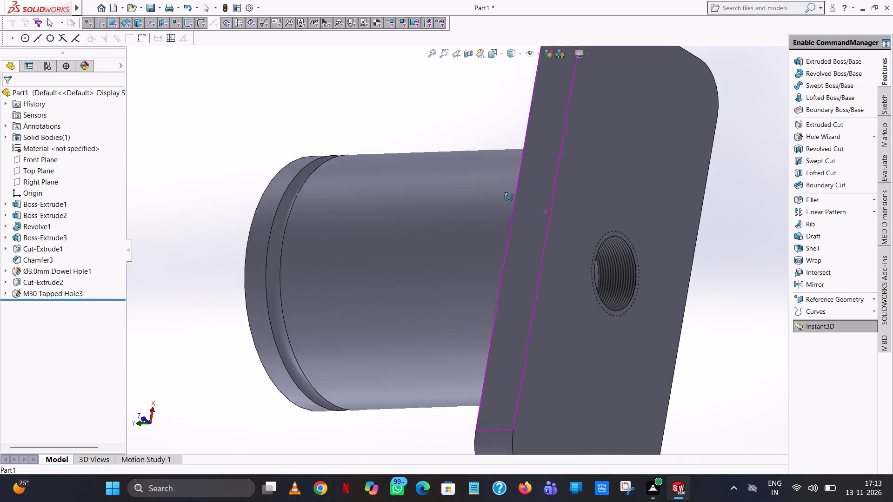
middle_click_drag(509, 197, 511, 203)
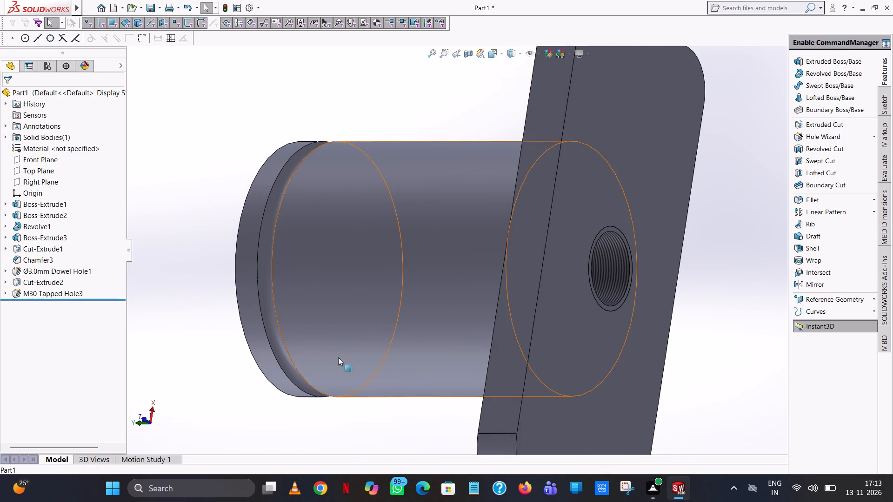
middle_click_drag(338, 357, 412, 179)
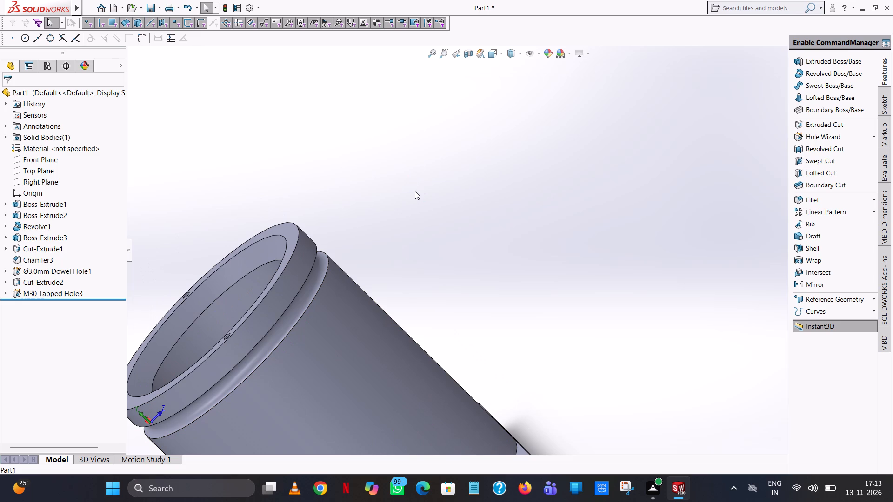
right_click(413, 192)
left_click(600, 277)
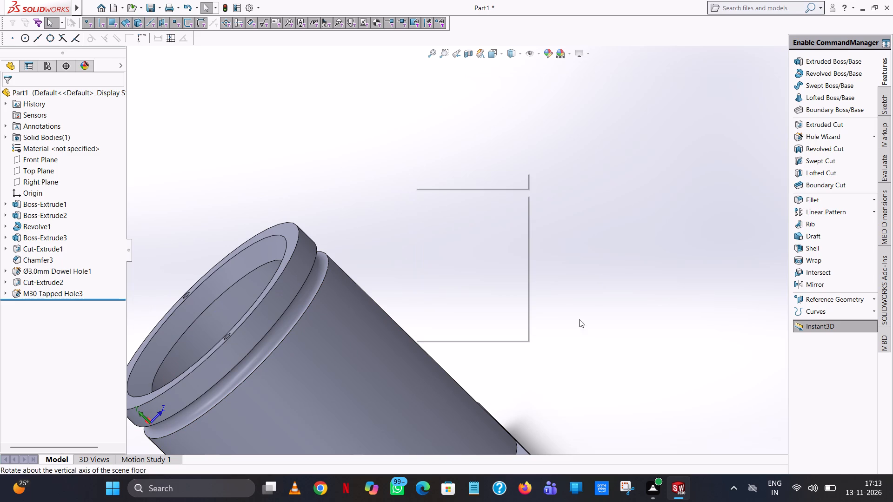
scroll(578, 337, "up", 4)
middle_click_drag(569, 350, 497, 220)
scroll(450, 251, "up", 1)
scroll(497, 220, "up", 1)
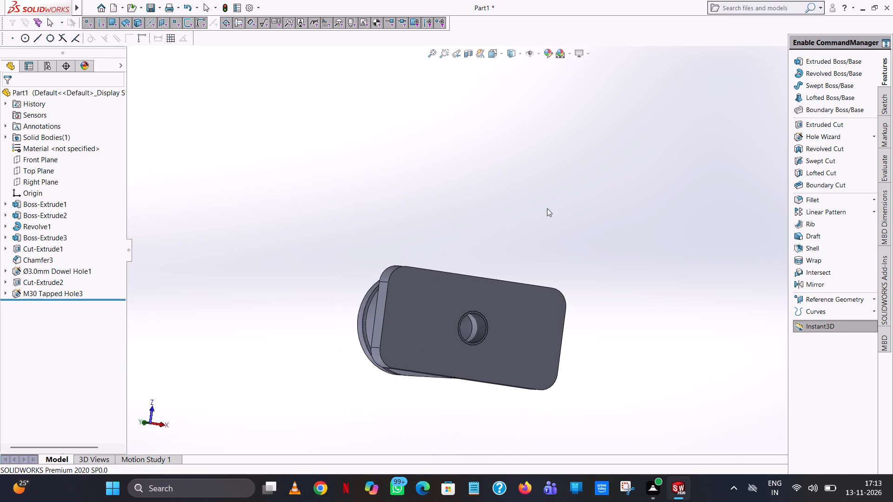
left_click(579, 205)
scroll(467, 293, "down", 9)
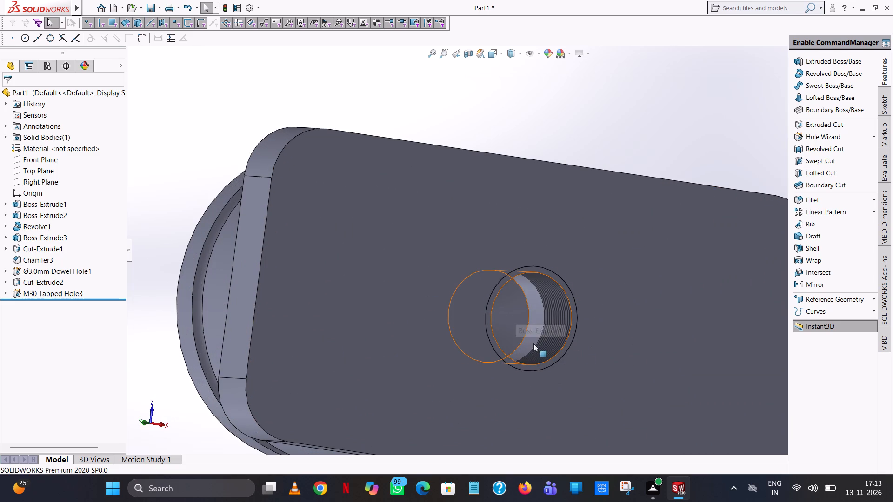
scroll(611, 321, "down", 7)
scroll(363, 292, "down", 2)
middle_click_drag(362, 289, 370, 296)
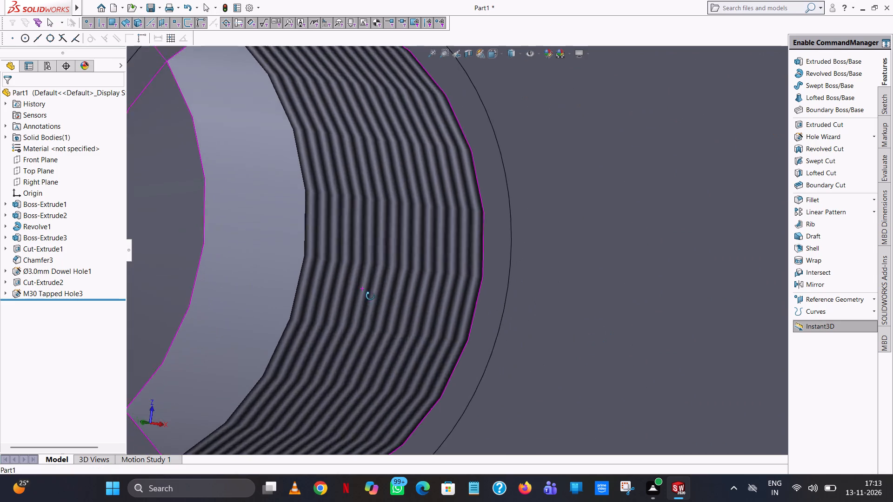
middle_click_drag(370, 296, 383, 316)
scroll(381, 313, "up", 1)
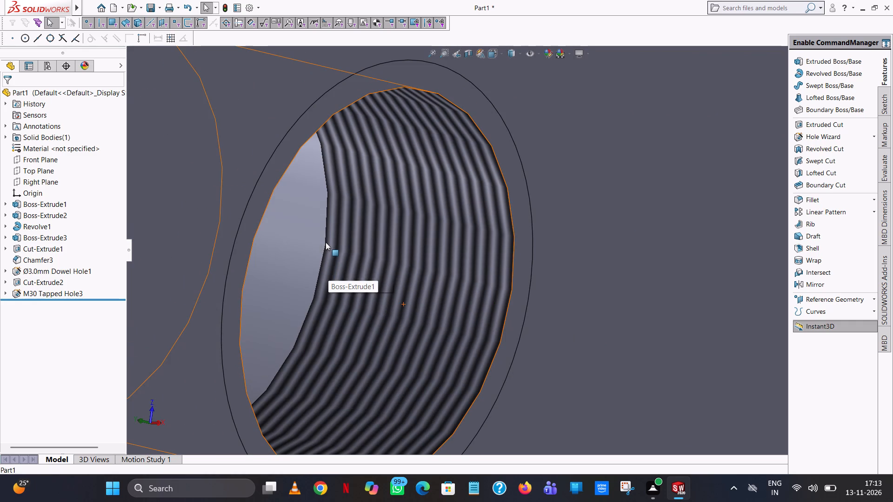
left_click(326, 242)
scroll(721, 143, "up", 5)
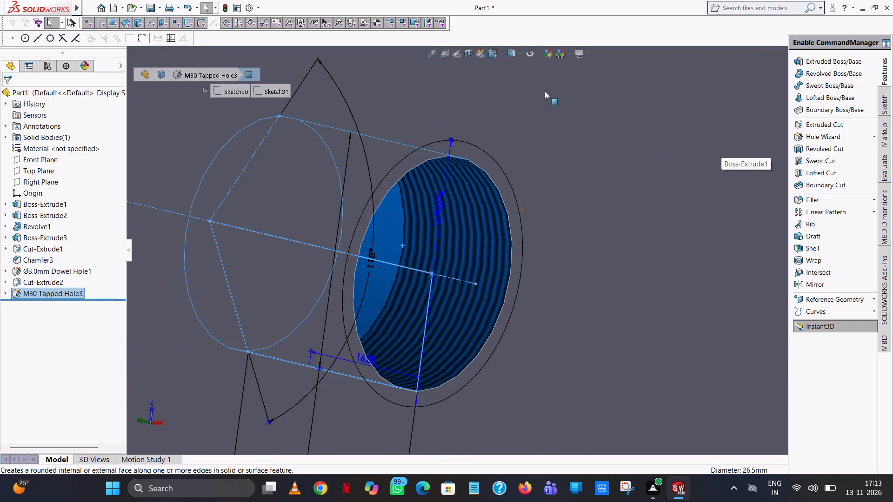
scroll(571, 90, "up", 5)
left_click(700, 73)
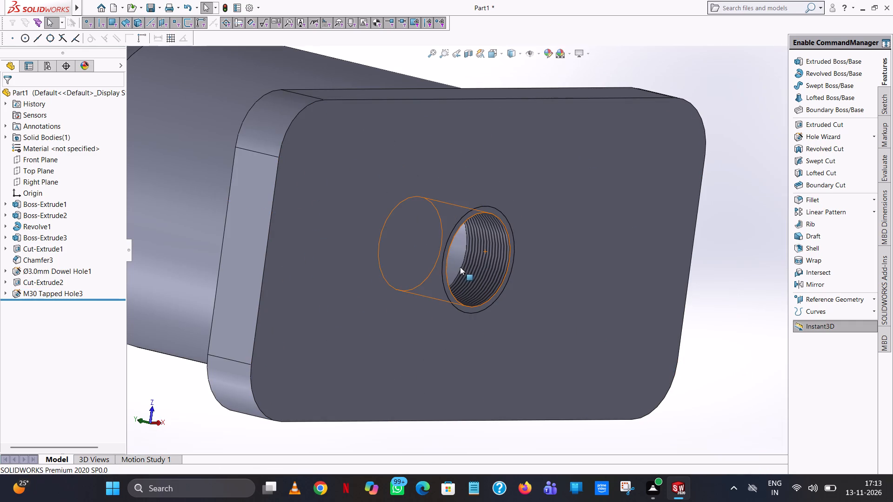
middle_click_drag(446, 260, 460, 299)
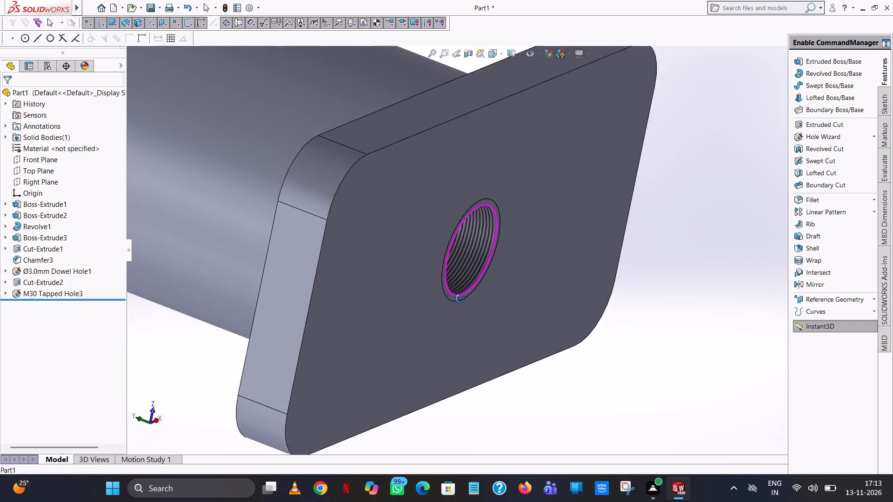
middle_click_drag(460, 299, 492, 348)
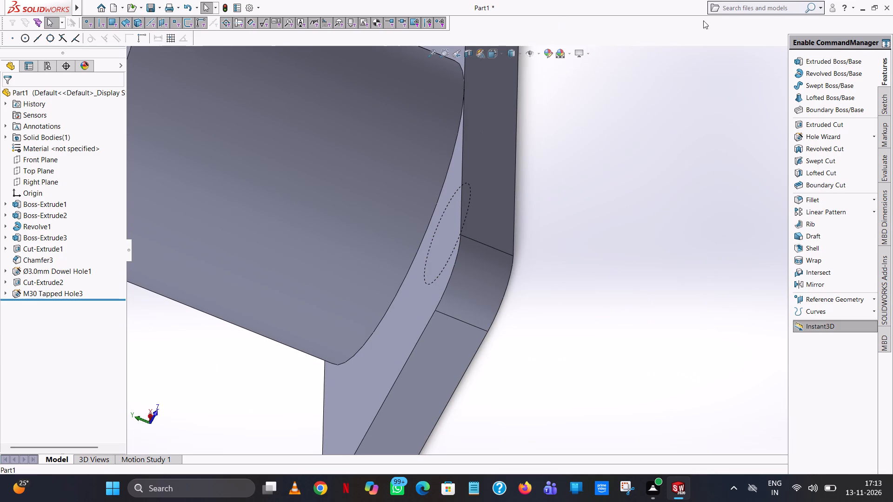
left_click(609, 167)
middle_click_drag(571, 198, 581, 198)
scroll(571, 199, "up", 1)
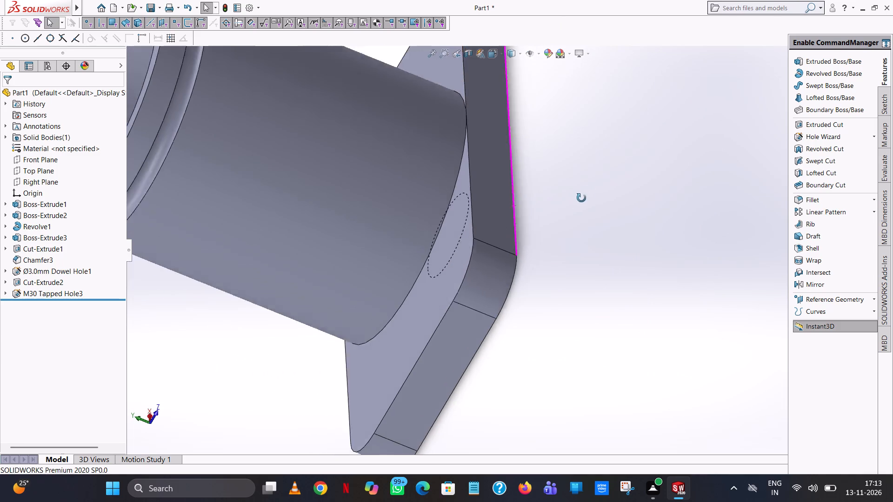
middle_click_drag(581, 198, 590, 193)
Switch the model display to Hidden Lines Visible and view the whole body with the tapped hole inside the base.
left_click(522, 51)
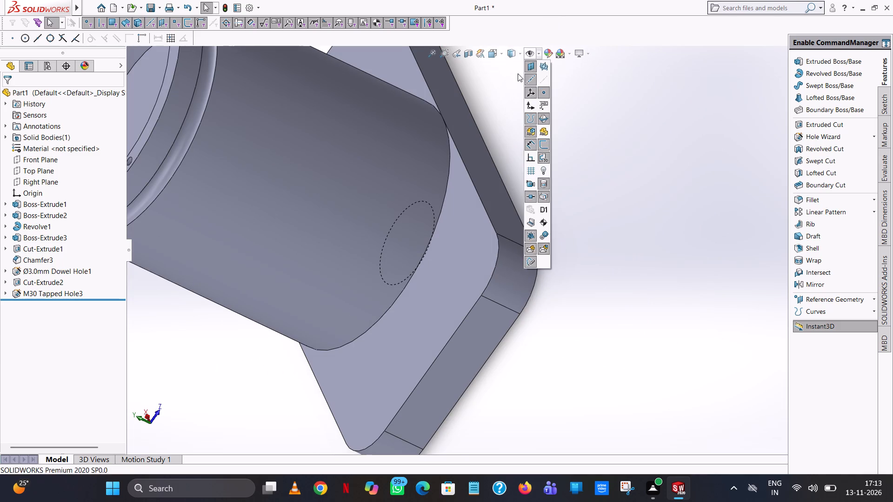
left_click(517, 54)
left_click(520, 54)
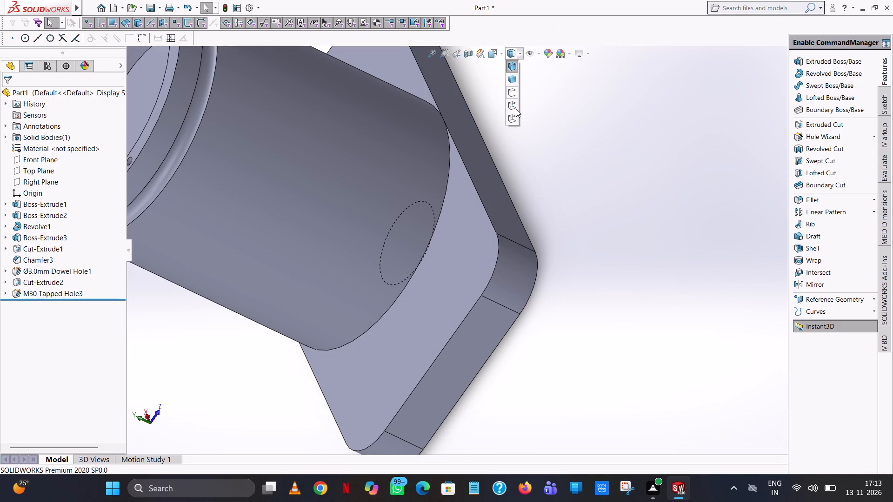
left_click(516, 109)
scroll(464, 203, "down", 2)
middle_click_drag(464, 203, 490, 65)
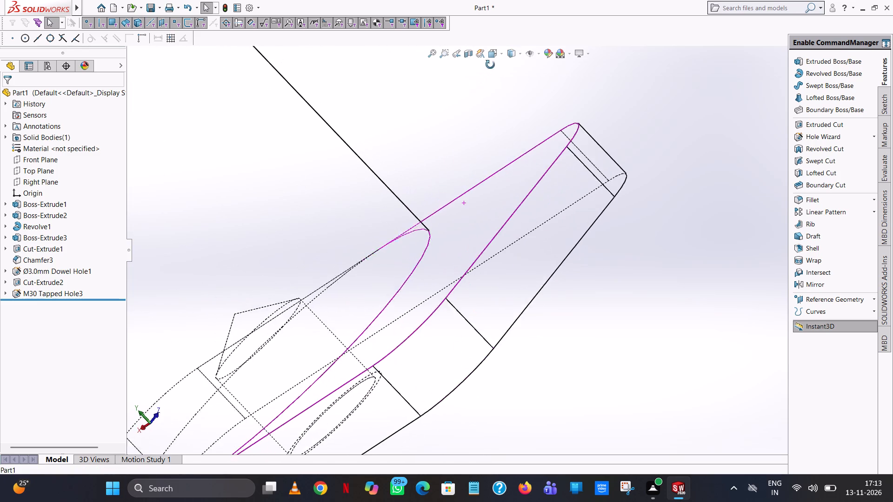
middle_click_drag(490, 65, 494, 59)
scroll(494, 59, "up", 1)
scroll(345, 328, "up", 4)
middle_click_drag(347, 327, 414, 258)
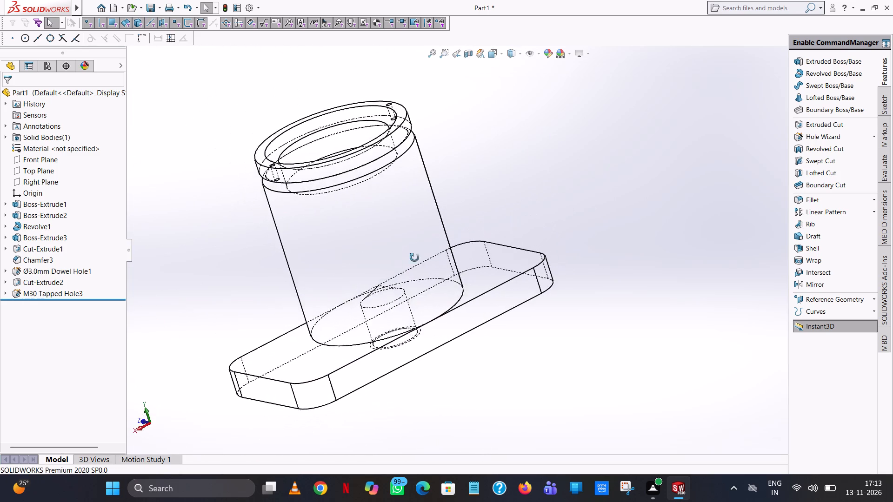
middle_click_drag(414, 258, 435, 217)
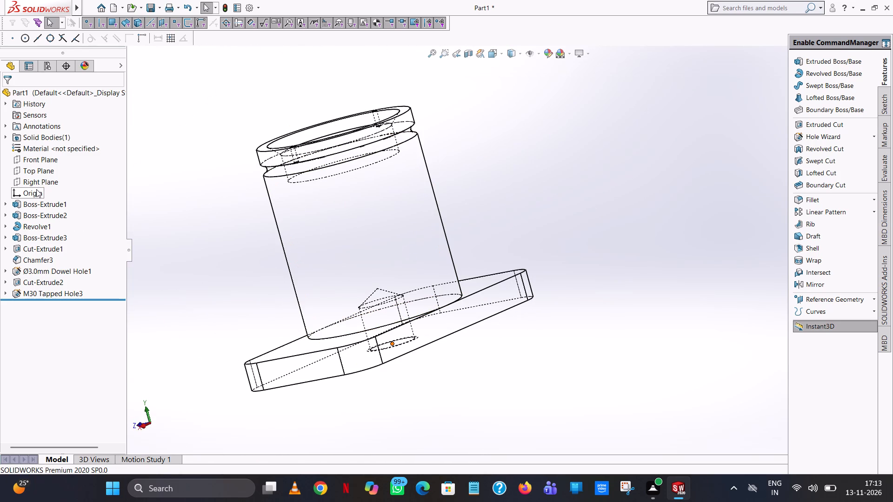
Create a reference plane parallel to the Top Plane, offset upward by 25-9, giving 16 mm.
left_click(36, 168)
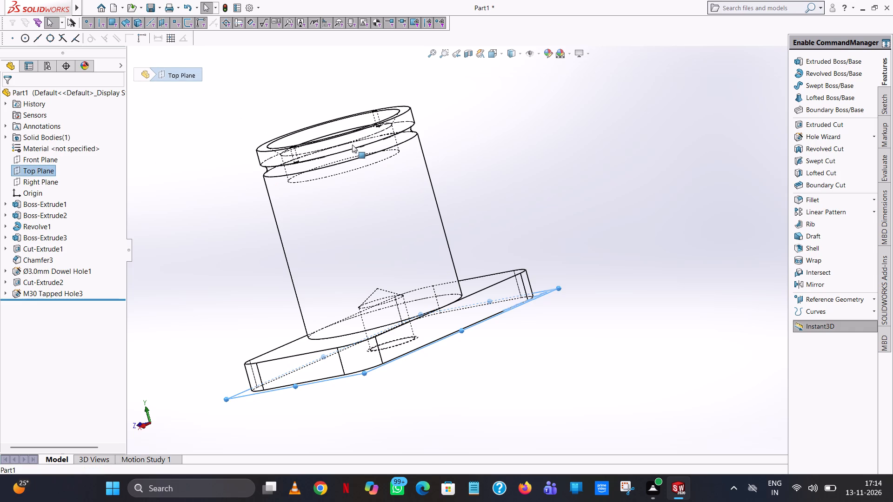
left_click(831, 300)
left_click(823, 299)
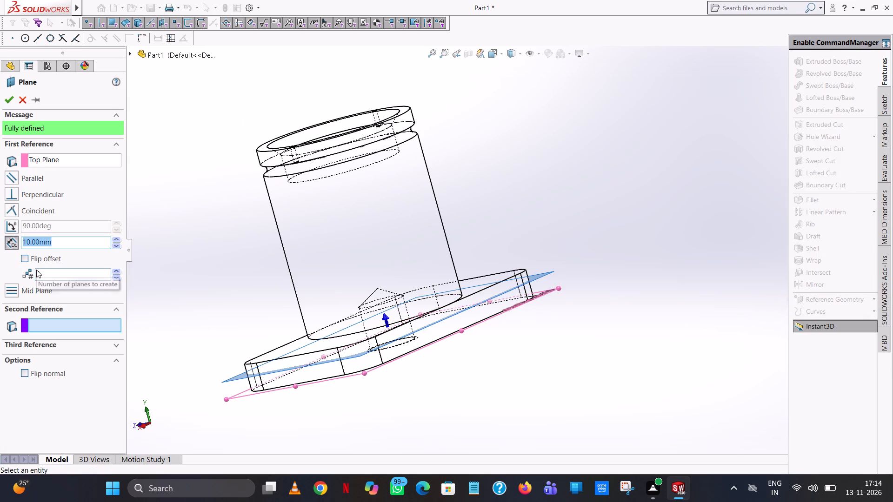
key("9")
key("Return")
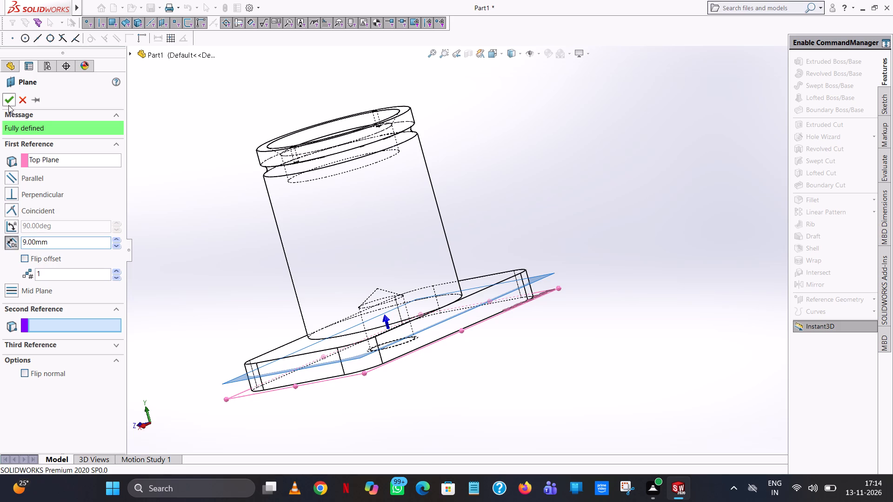
double_click(60, 243)
type("25-9")
key("Return")
left_click(11, 96)
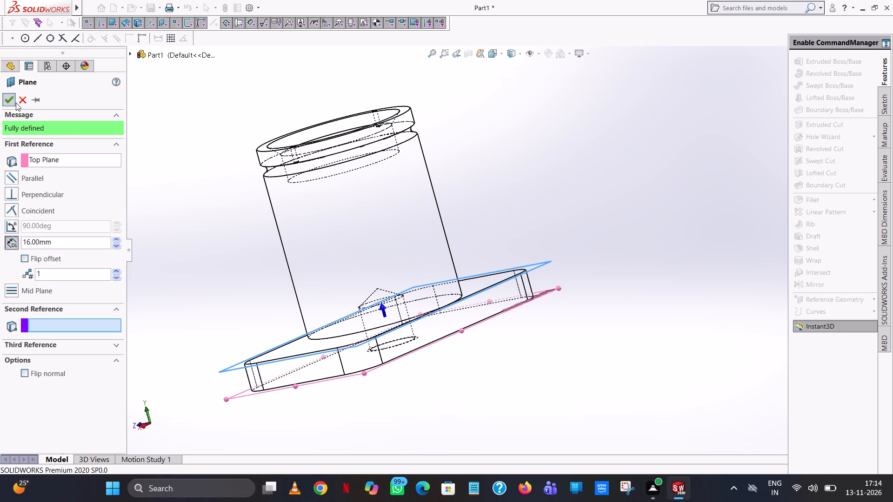
left_click_drag(582, 178, 580, 184)
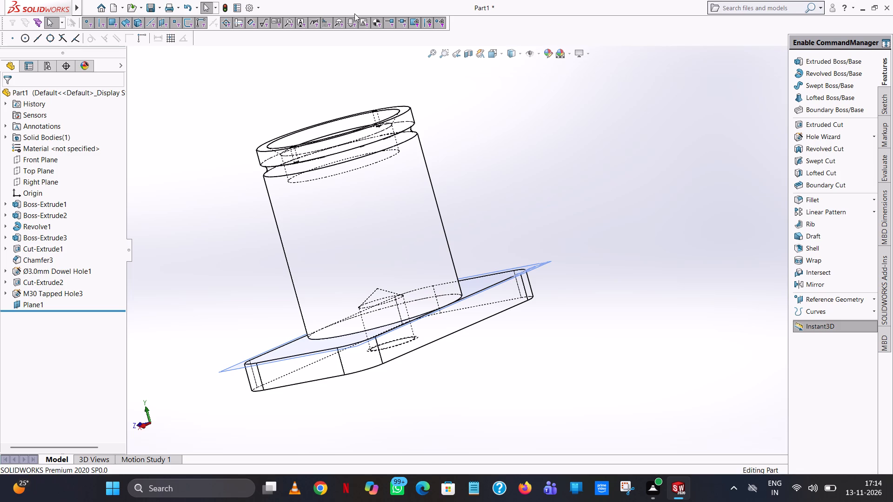
On the new offset plane, sketch a circle centred on the origin with a radius of 25 mm, viewed from above.
left_click(30, 307)
left_click(37, 293)
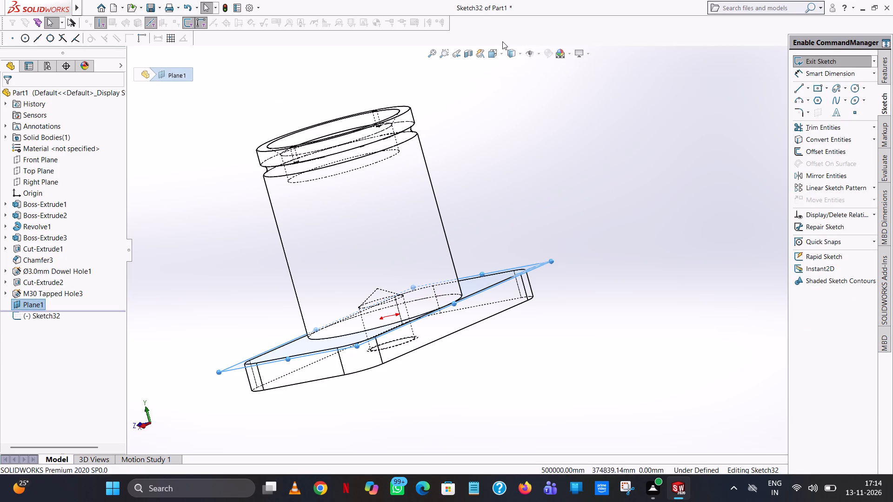
left_click(503, 50)
left_click(540, 103)
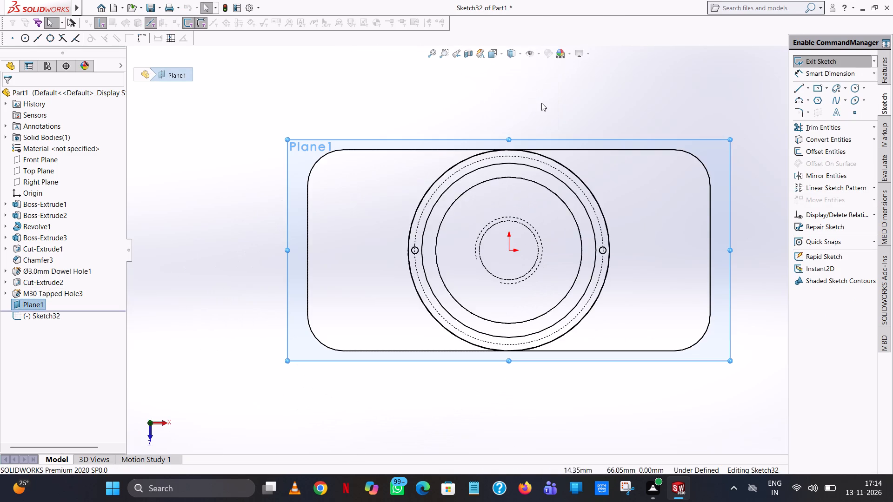
left_click(857, 85)
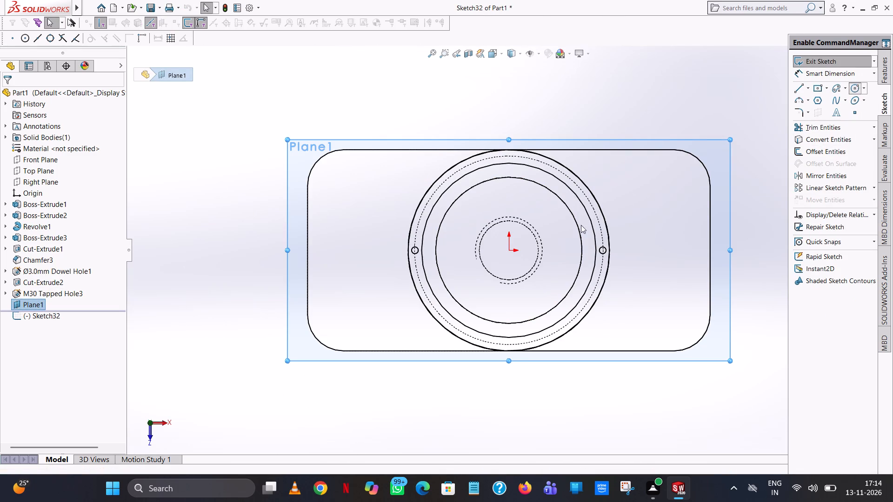
left_click(507, 251)
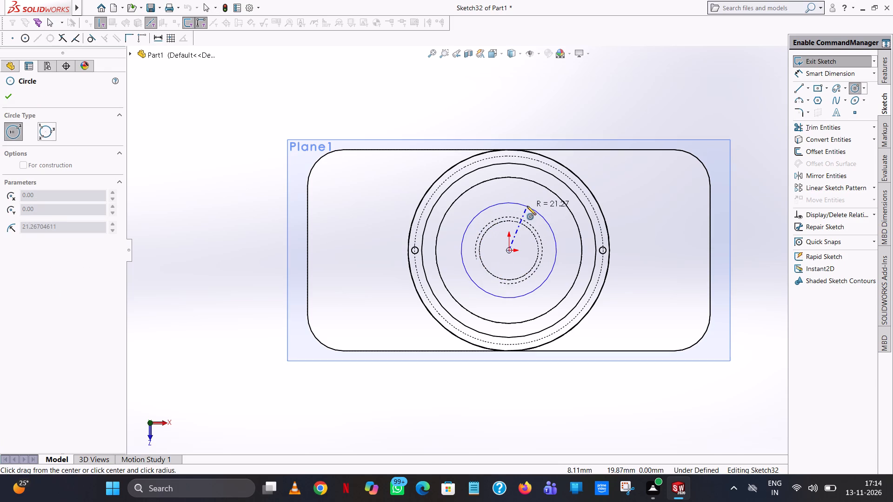
left_click(527, 206)
type("25")
key("Return")
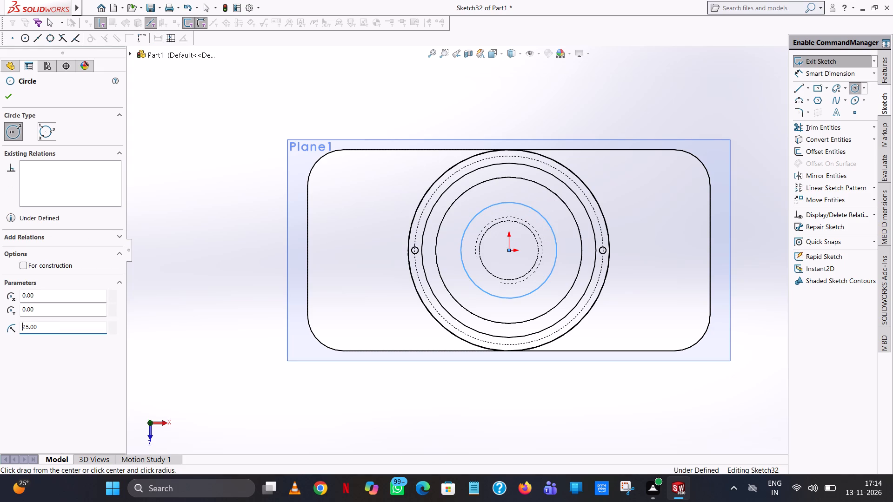
left_click(8, 95)
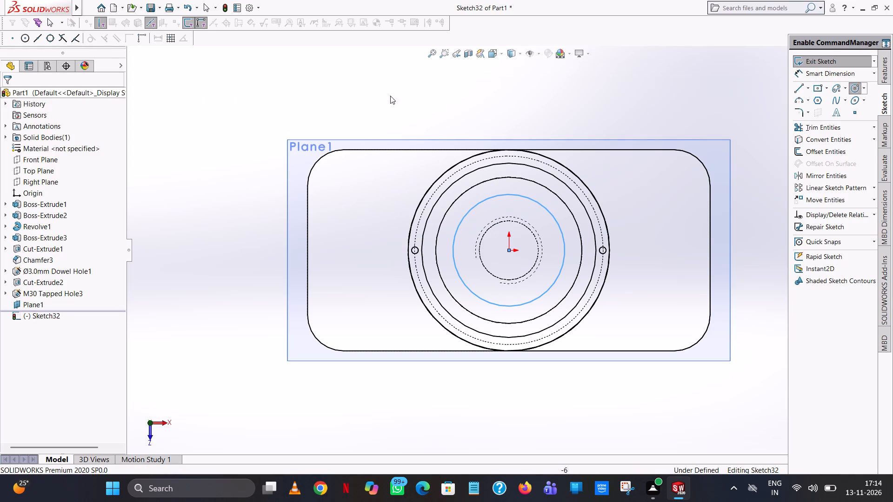
Add a diameter dimension to the circle sketched on the offset plane.
left_click(477, 89)
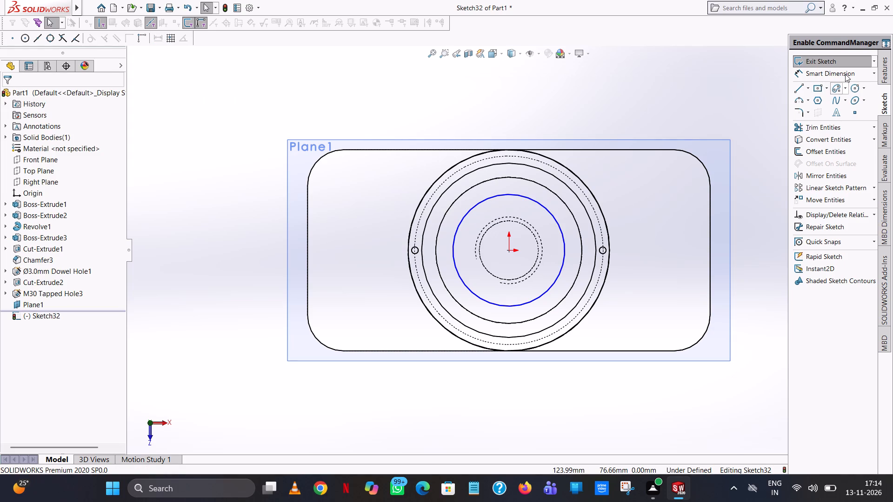
left_click(845, 74)
left_click(535, 202)
left_click(579, 102)
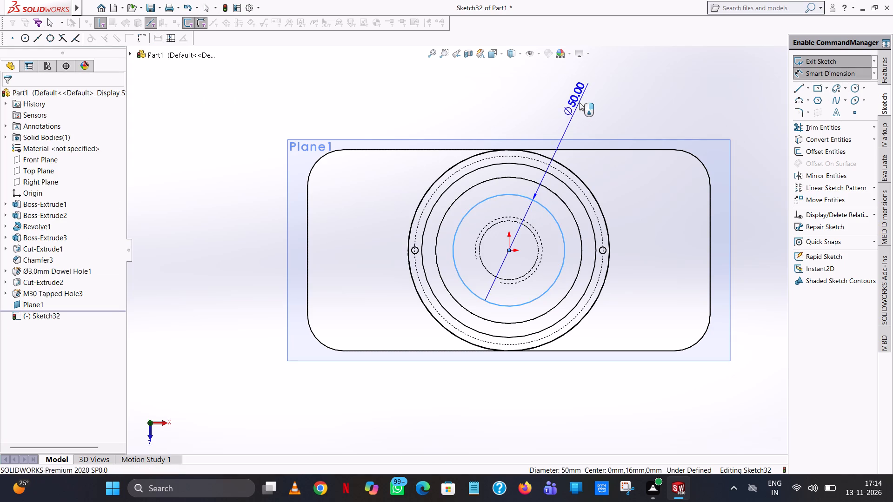
left_click(540, 89)
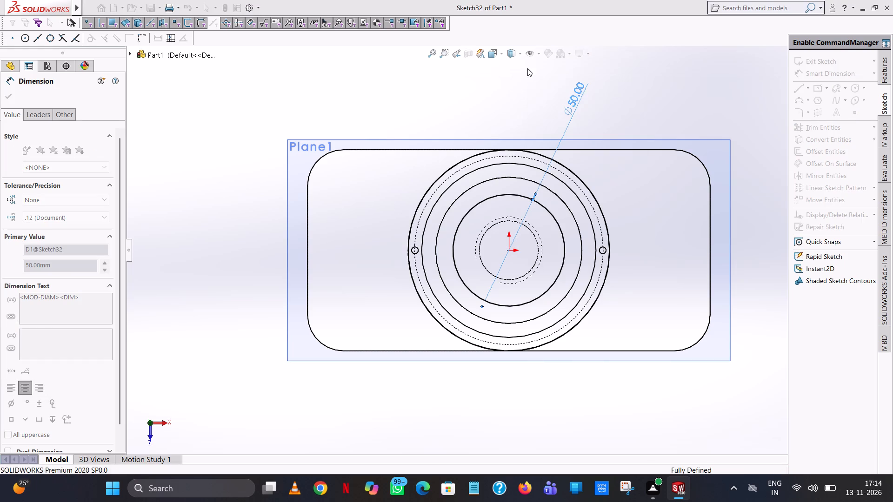
Make a blind Extruded Cut from the dimensioned circle, 9 mm deep, with its direction reversed to point away from the base plate.
middle_click_drag(738, 126, 645, 132)
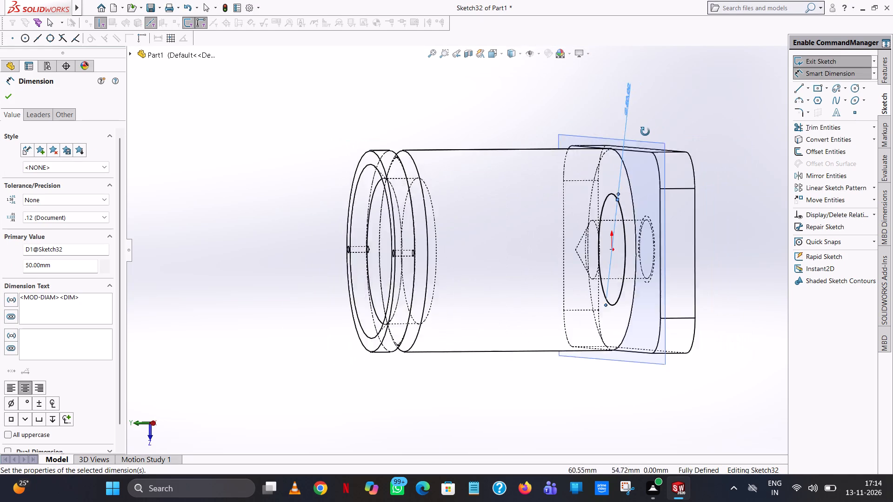
middle_click_drag(645, 132, 645, 149)
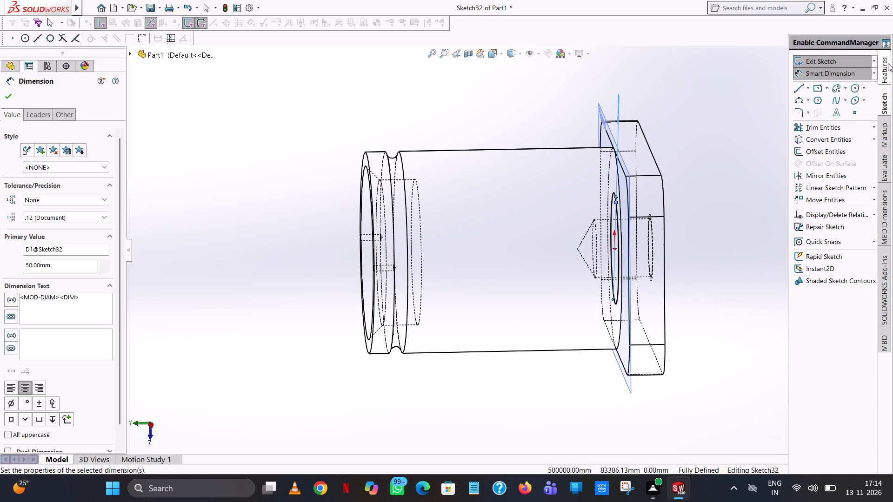
left_click(888, 63)
left_click(827, 127)
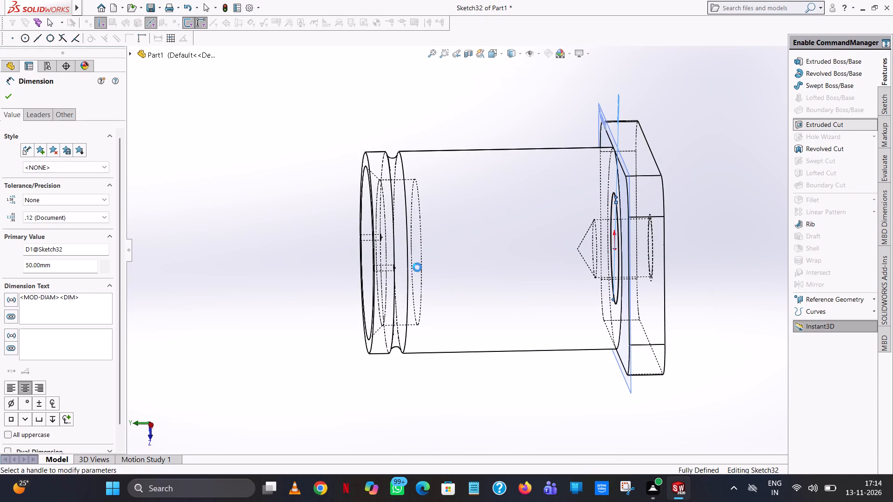
left_click(9, 156)
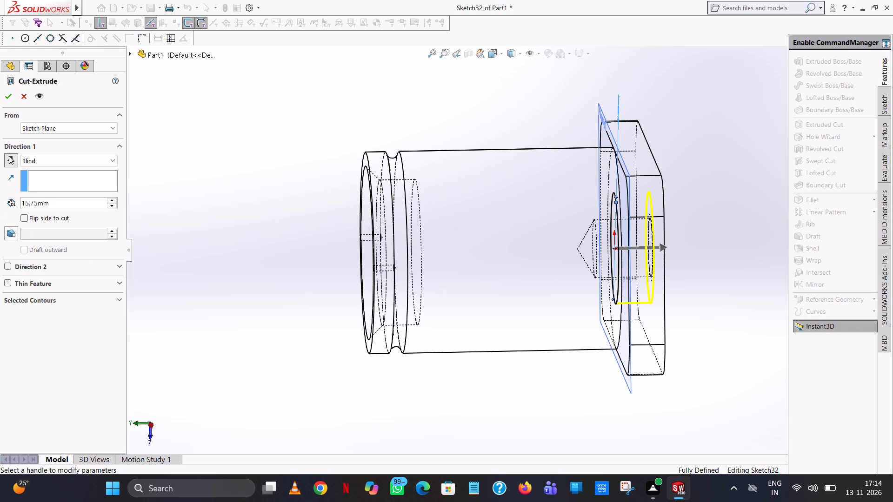
double_click(64, 202)
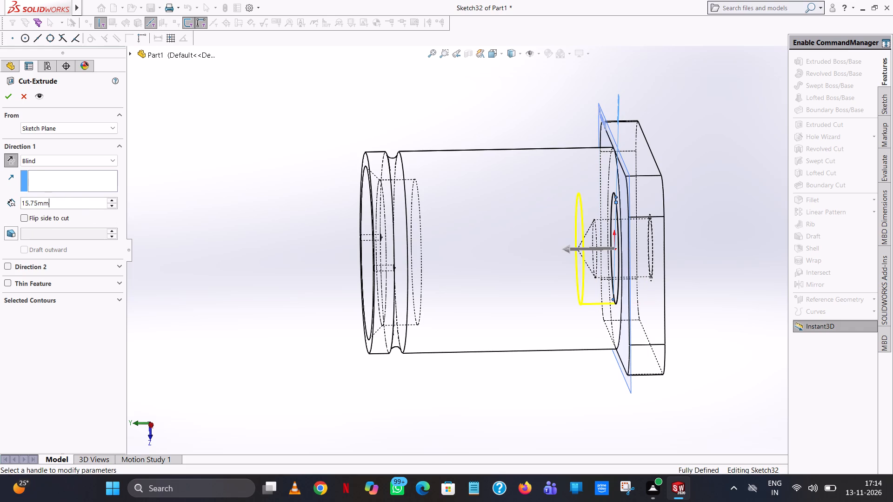
key("9")
key("Return")
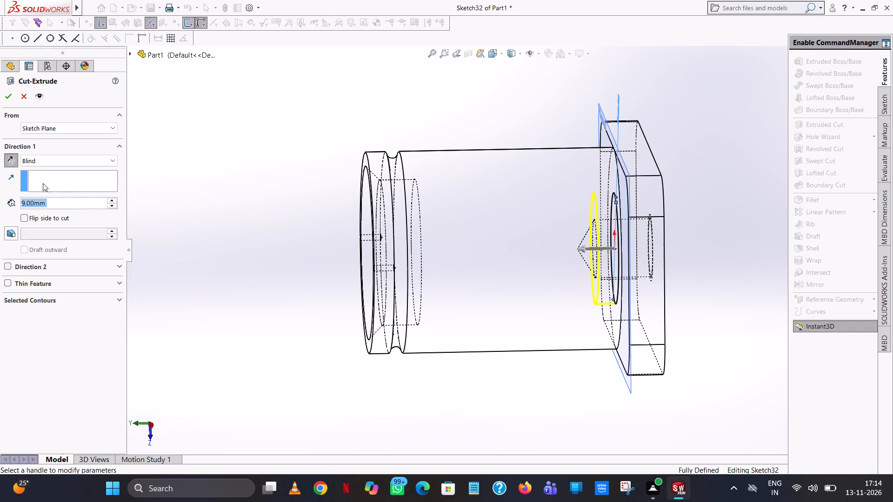
left_click(5, 93)
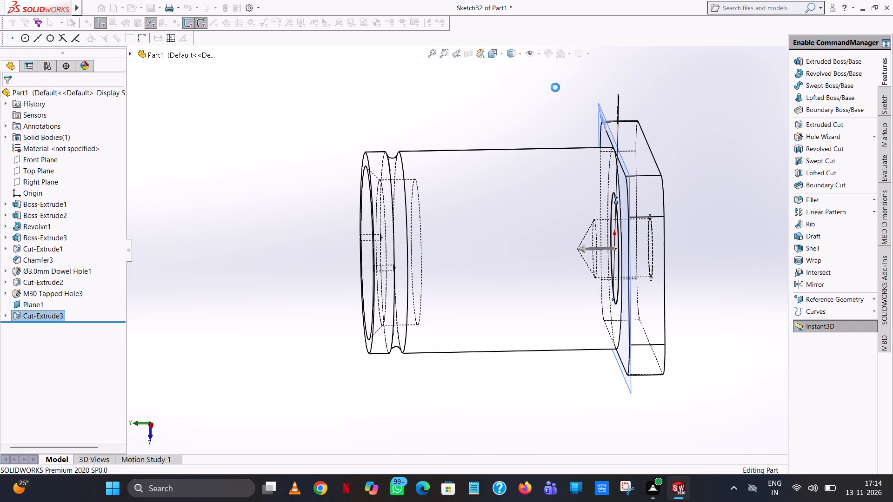
View the base plate's underside straight on and switch the model display to Shaded With Edges.
middle_click_drag(553, 106, 525, 115)
left_click(545, 121)
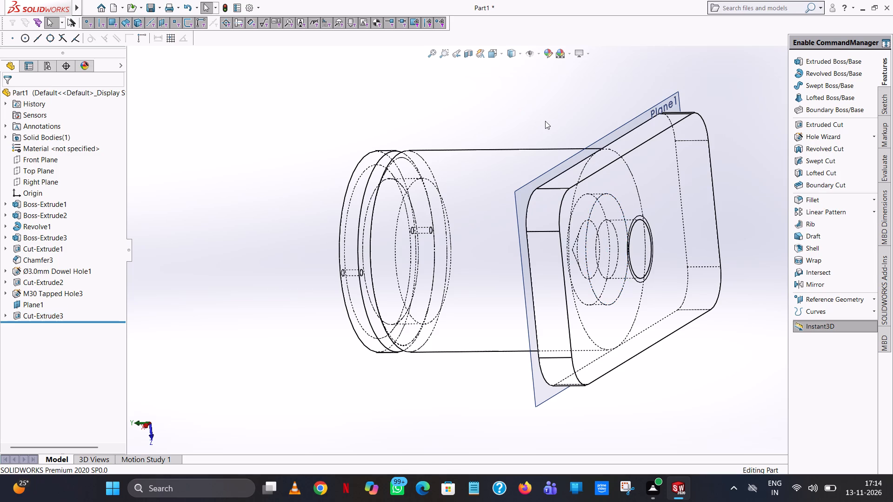
middle_click_drag(546, 121, 520, 121)
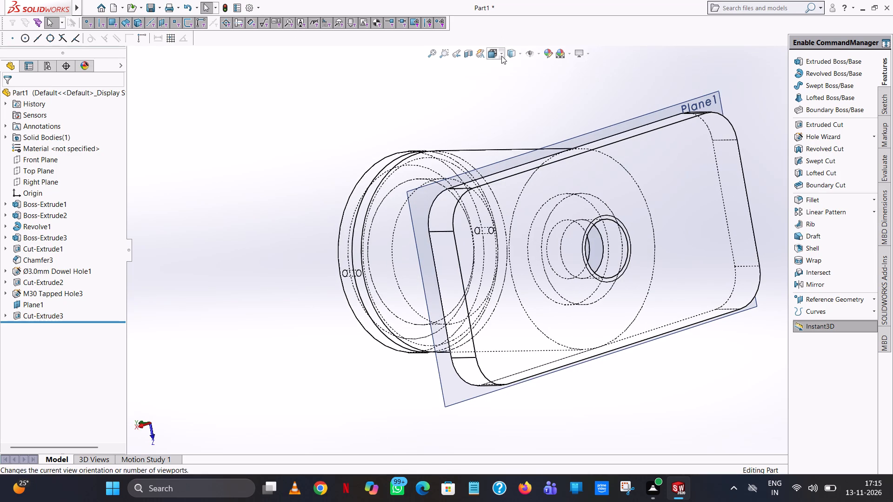
left_click(501, 56)
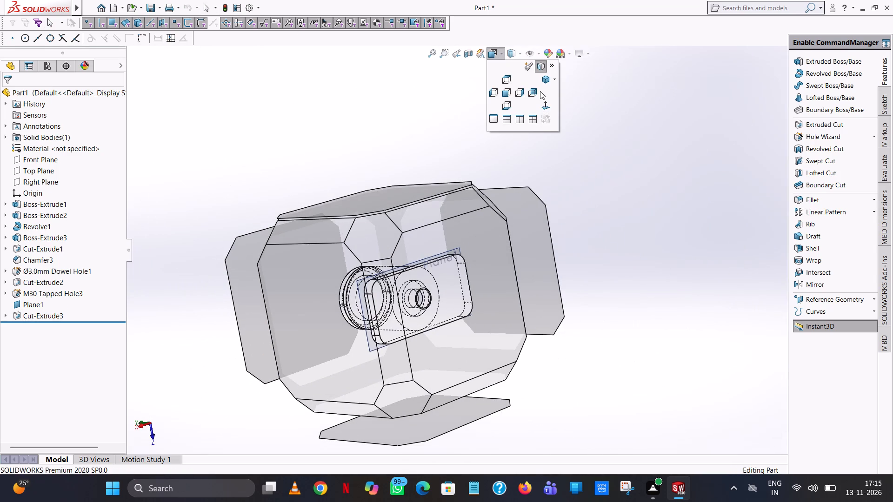
left_click(543, 101)
left_click(520, 56)
left_click(515, 65)
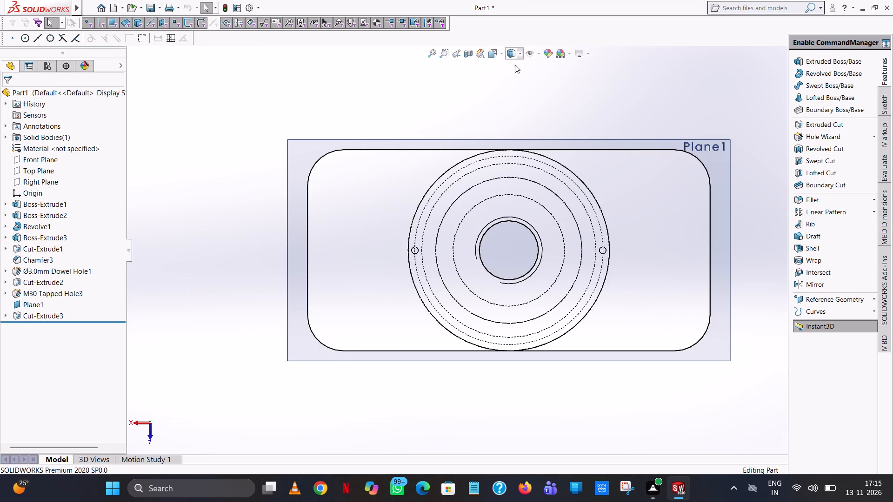
Examine the threaded hole in the underside, the body's exterior and its open mouth from several angles.
middle_click_drag(506, 260, 514, 283)
scroll(537, 267, "down", 7)
middle_click_drag(537, 268, 537, 269)
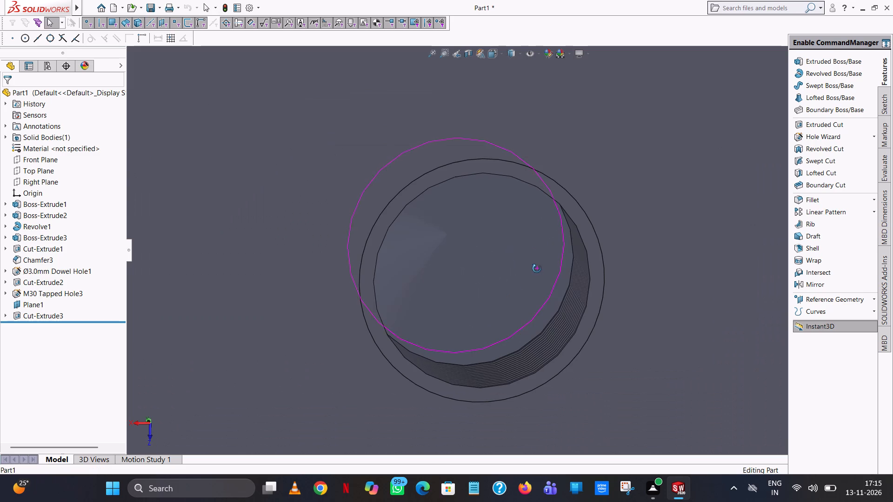
middle_click_drag(537, 269, 594, 308)
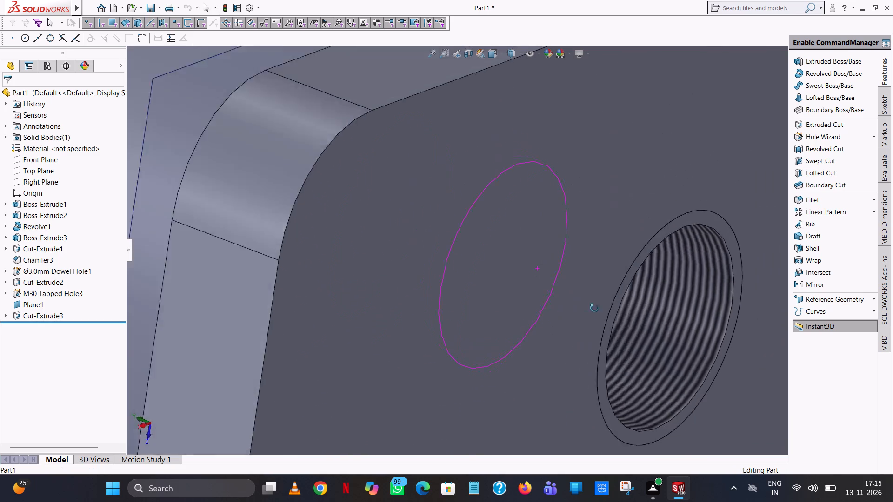
middle_click_drag(594, 308, 630, 250)
scroll(615, 240, "up", 8)
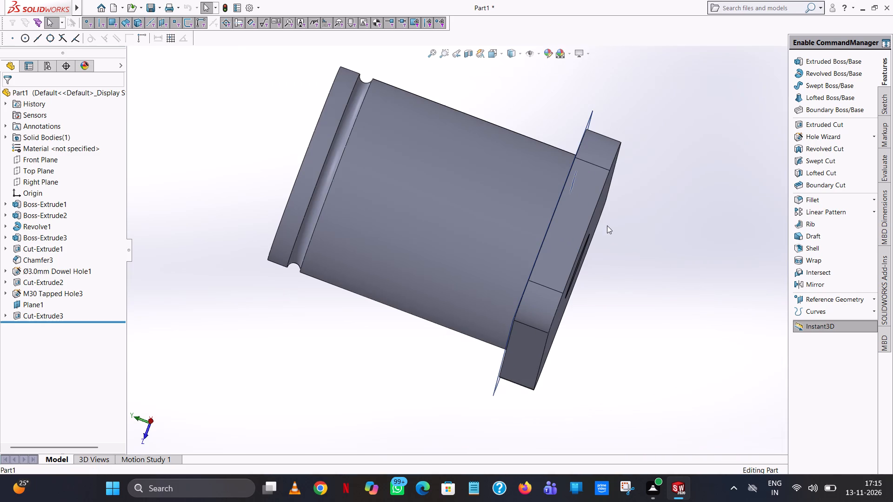
scroll(601, 214, "up", 1)
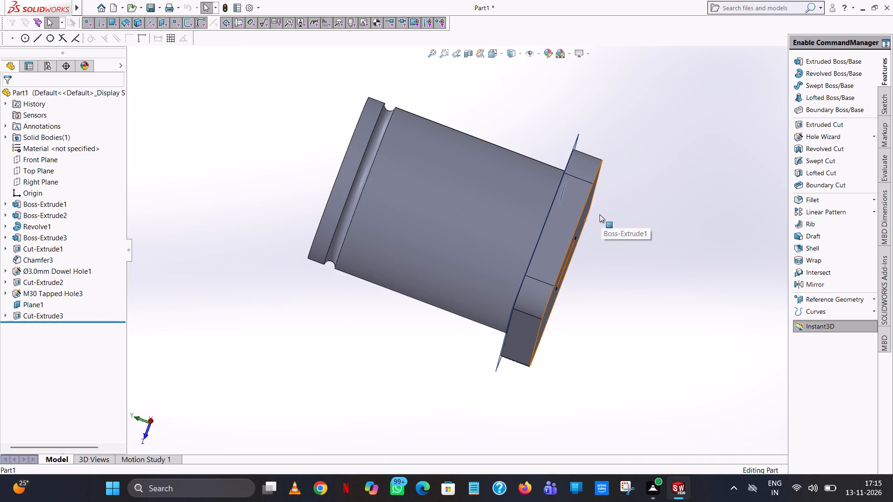
scroll(600, 214, "up", 2)
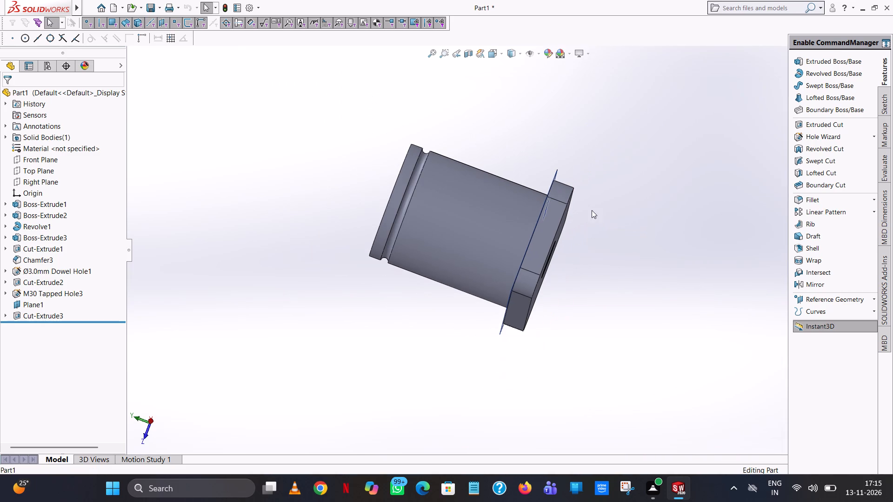
middle_click_drag(416, 200, 482, 149)
scroll(482, 149, "up", 1)
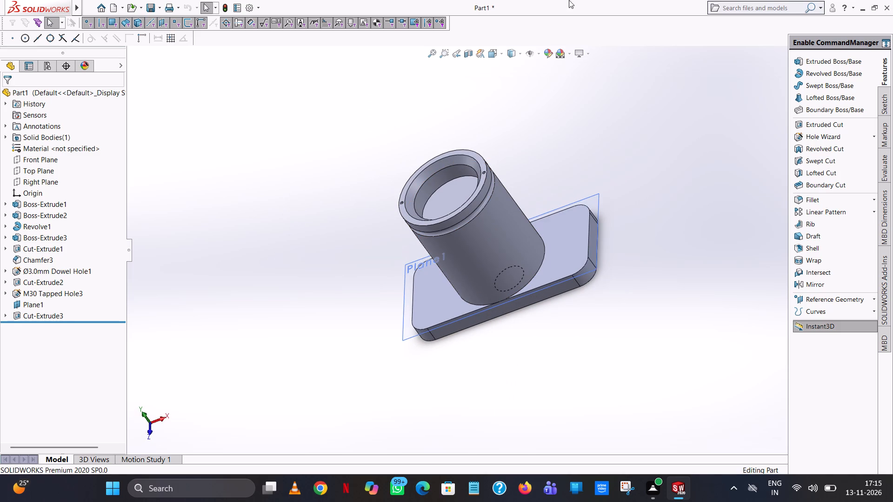
Edit the M30 tapped hole so its 25 mm blind depth is measured up to the tip.
middle_click_drag(562, 322, 526, 164)
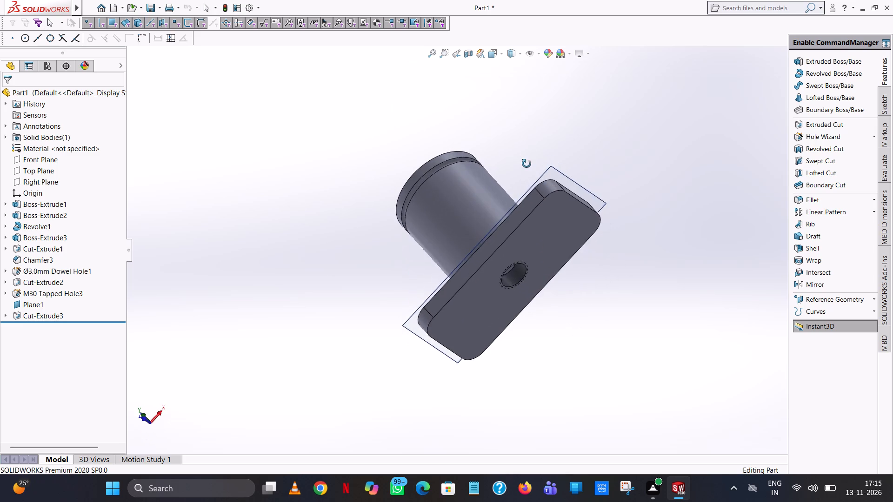
middle_click_drag(526, 164, 526, 86)
scroll(517, 273, "down", 8)
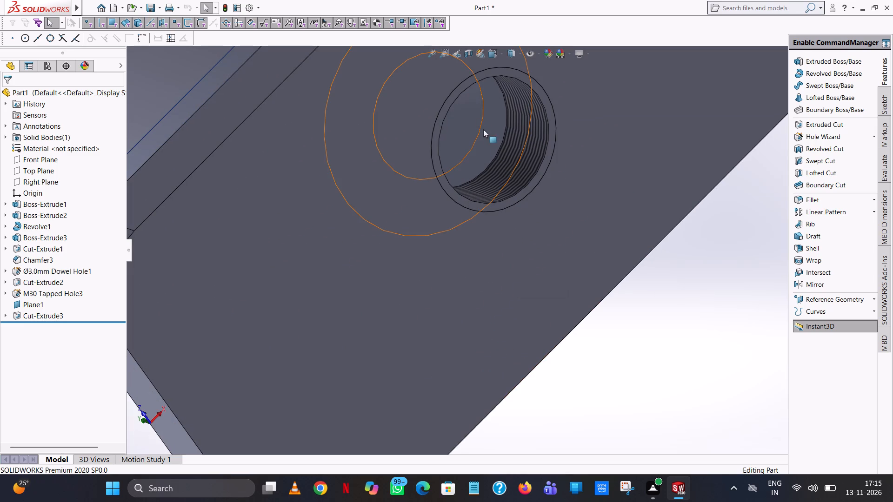
left_click(506, 161)
left_click(534, 119)
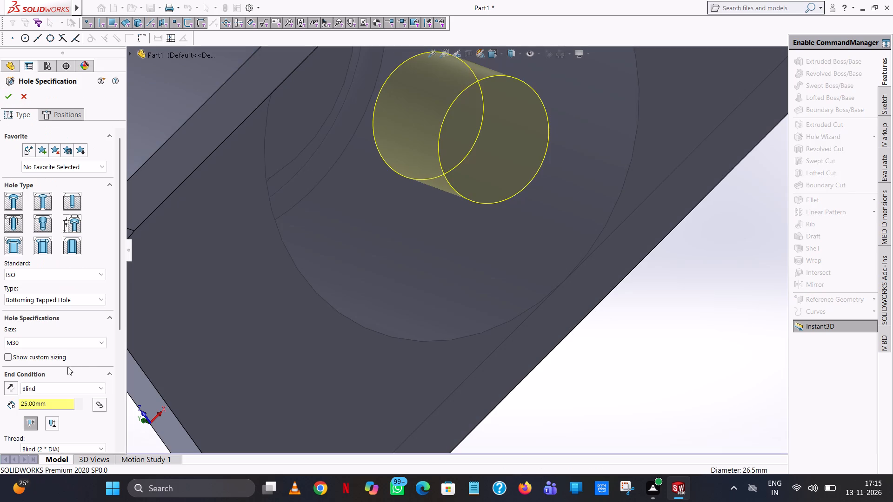
left_click(53, 425)
left_click(6, 98)
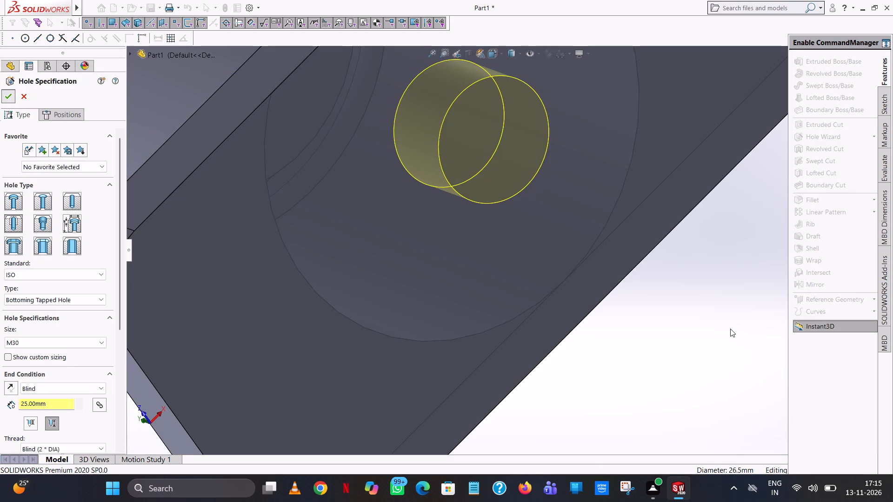
left_click(693, 346)
Start an Extruded Cut sketch on the recess face seen through the M30 hole and draw an origin-centred circle of 39 mm radius.
middle_click_drag(520, 141, 563, 272)
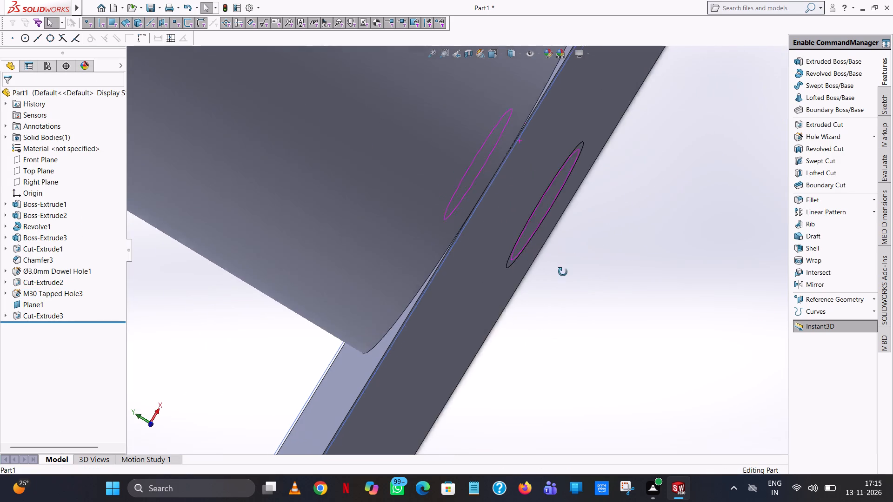
middle_click_drag(563, 272, 563, 272)
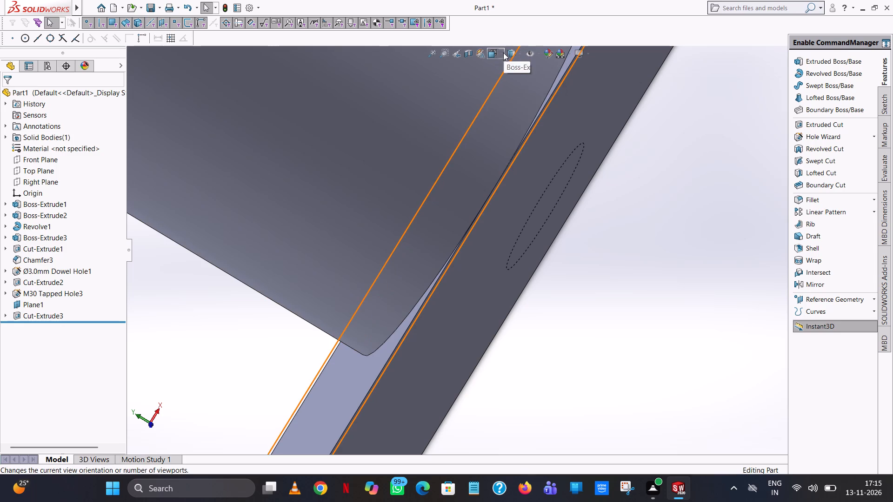
middle_click_drag(564, 210, 492, 112)
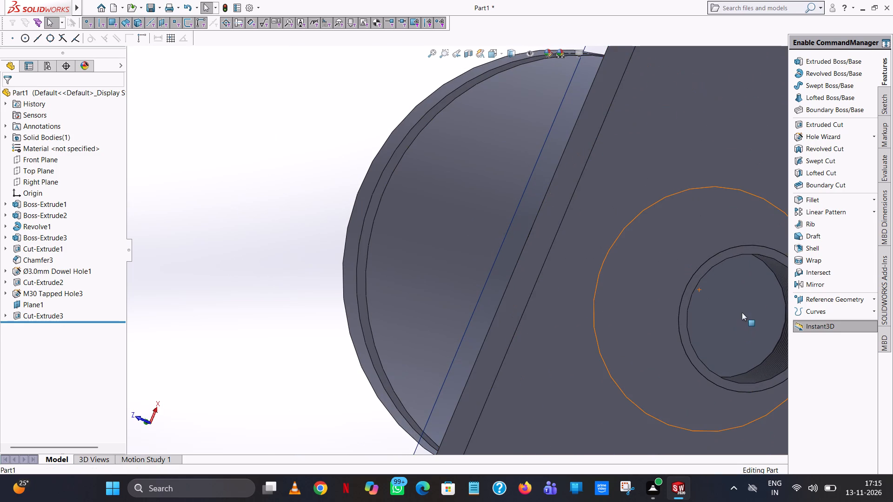
scroll(733, 319, "up", 4)
middle_click_drag(713, 317, 697, 310)
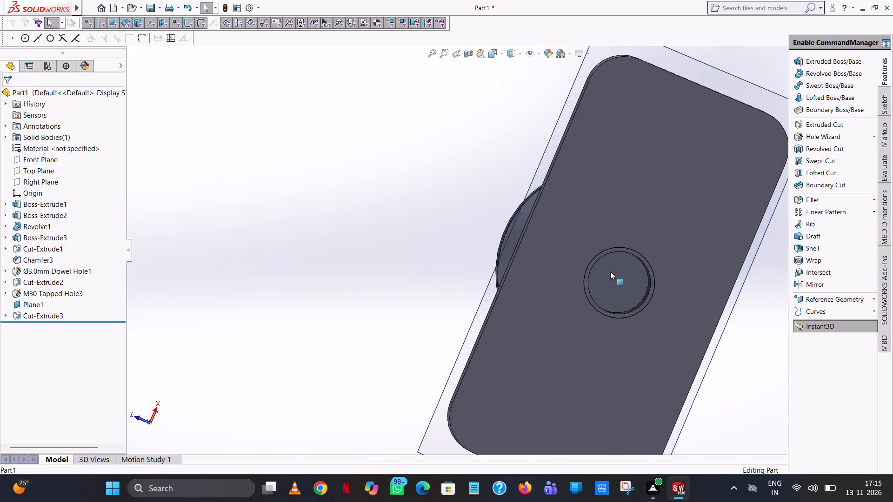
scroll(611, 272, "down", 7)
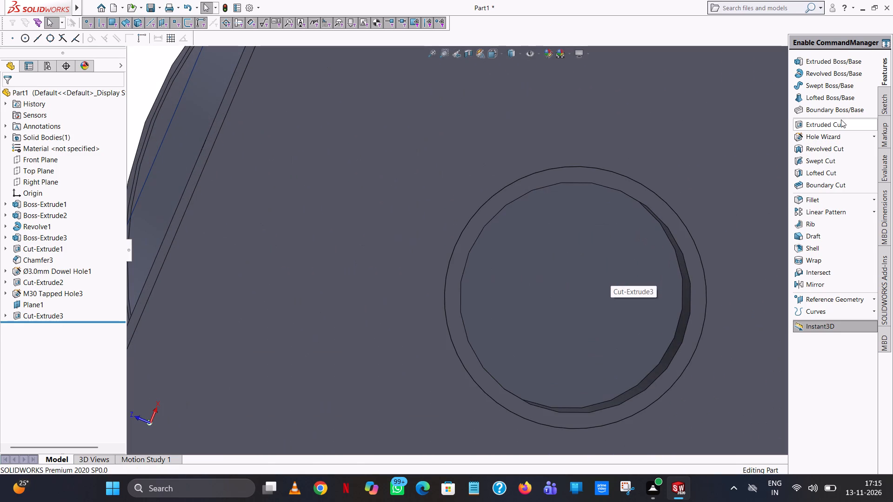
left_click(841, 119)
left_click(569, 260)
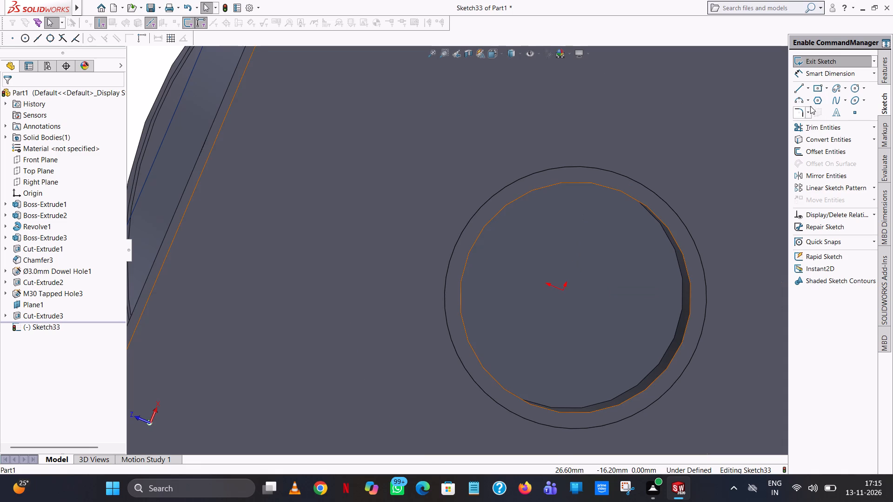
left_click(858, 85)
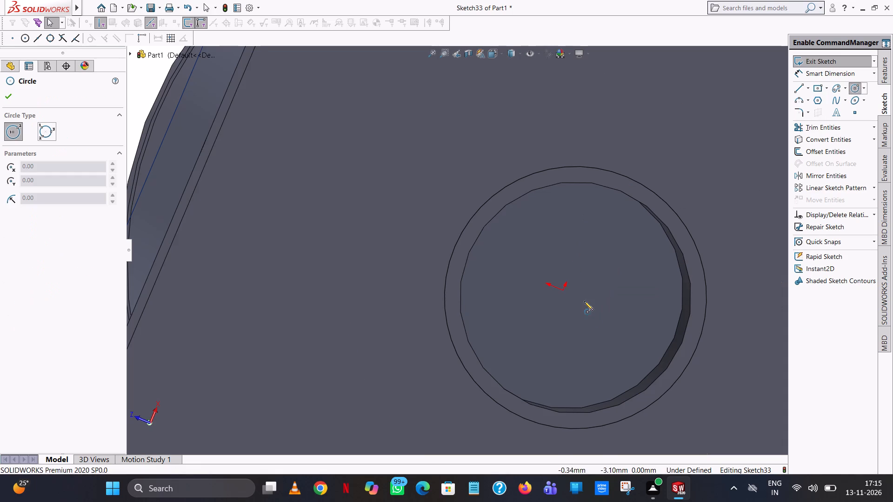
left_click(562, 291)
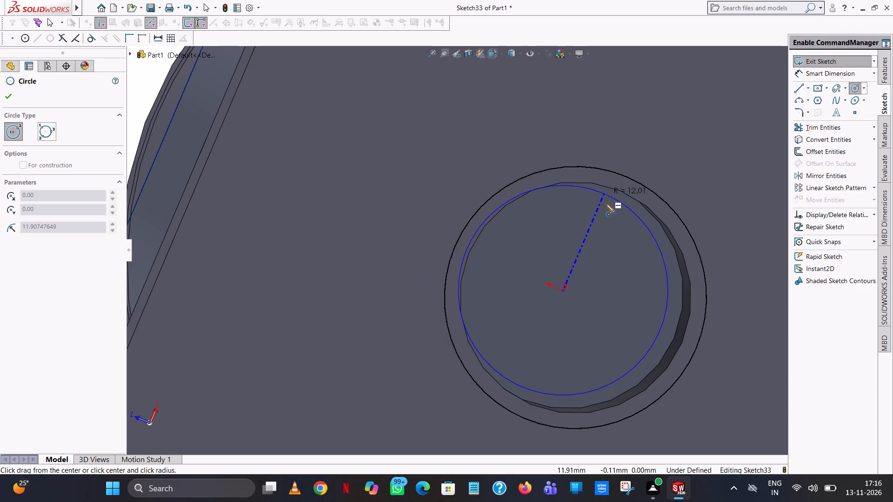
scroll(633, 161, "up", 5)
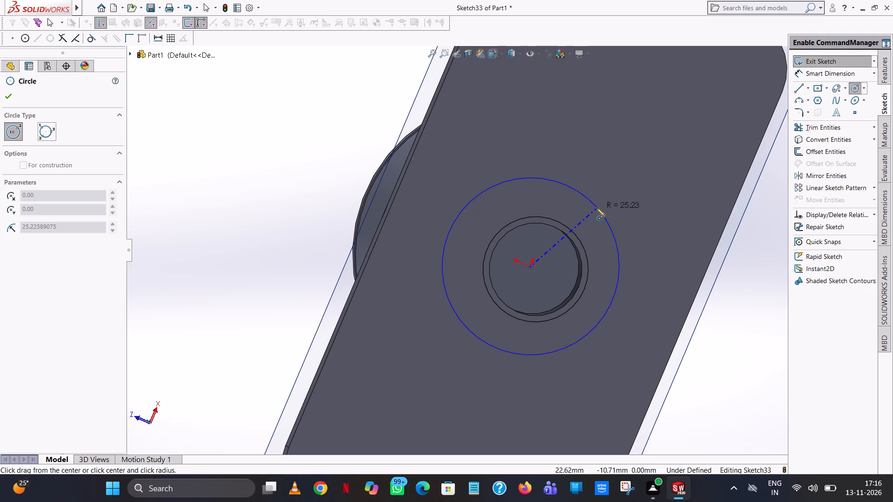
left_click(596, 208)
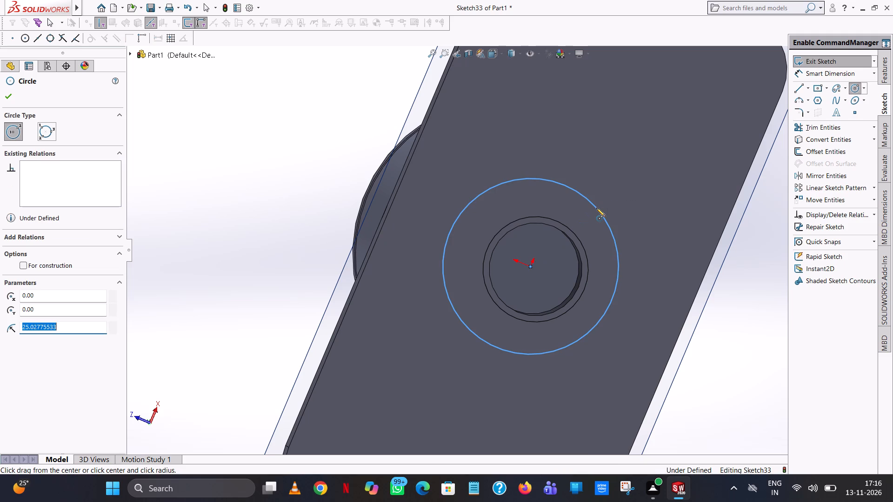
type("78/")
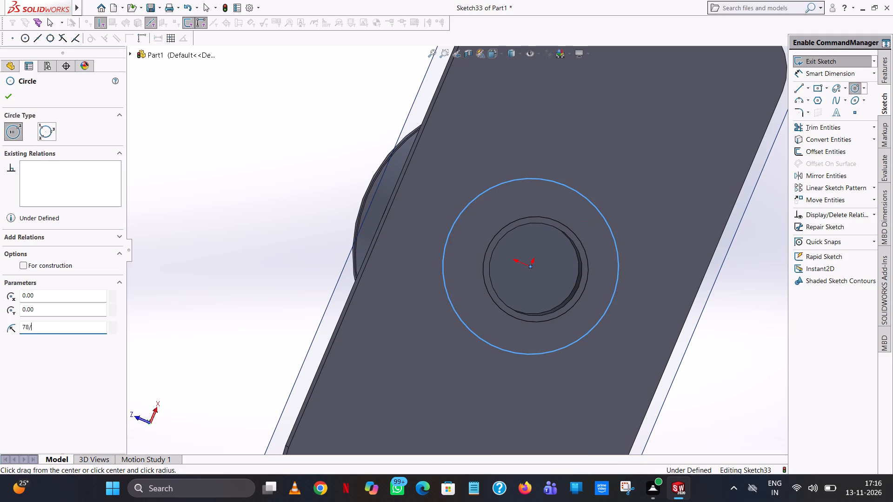
key("2")
key("Return")
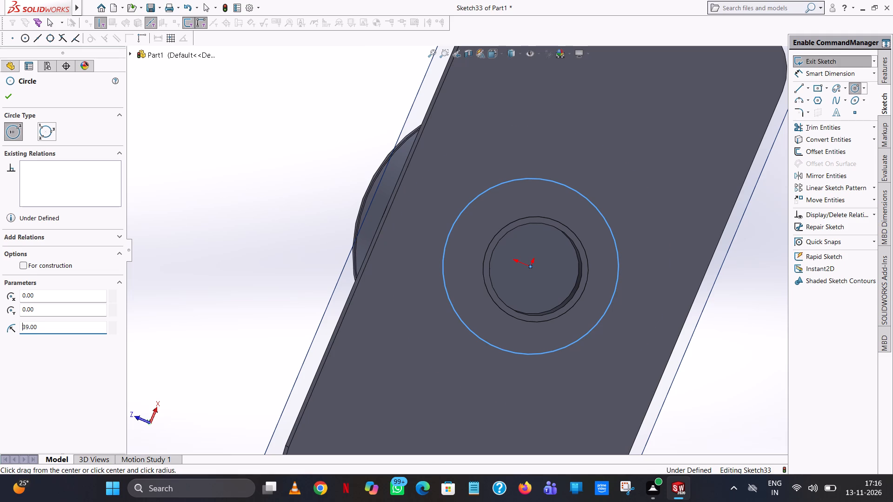
right_click(596, 208)
left_click(611, 211)
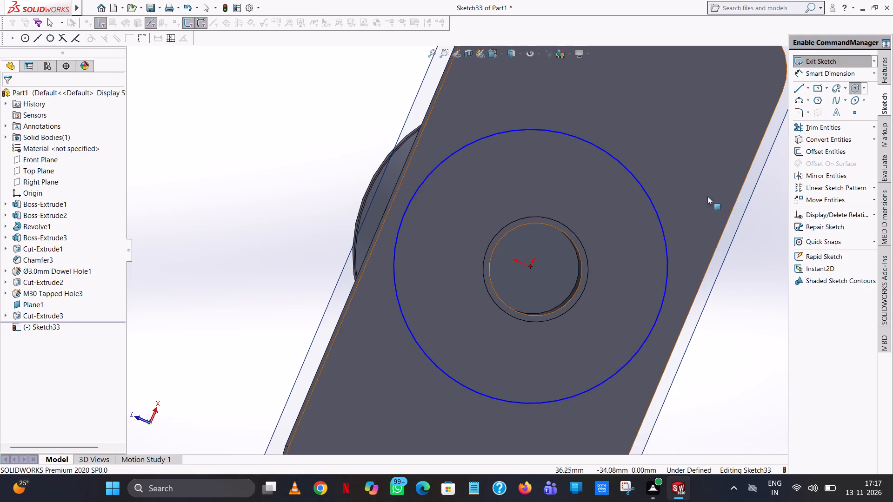
Dimension the circle's diameter as 78 mm.
left_click(827, 78)
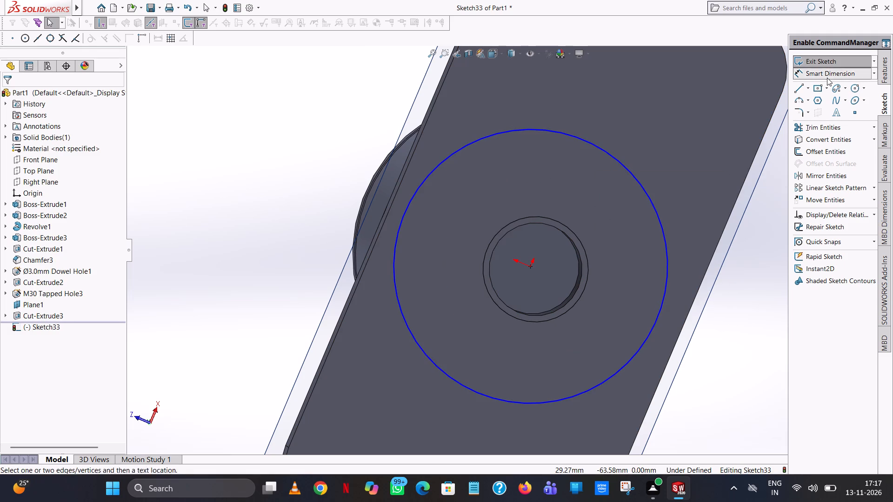
left_click(598, 146)
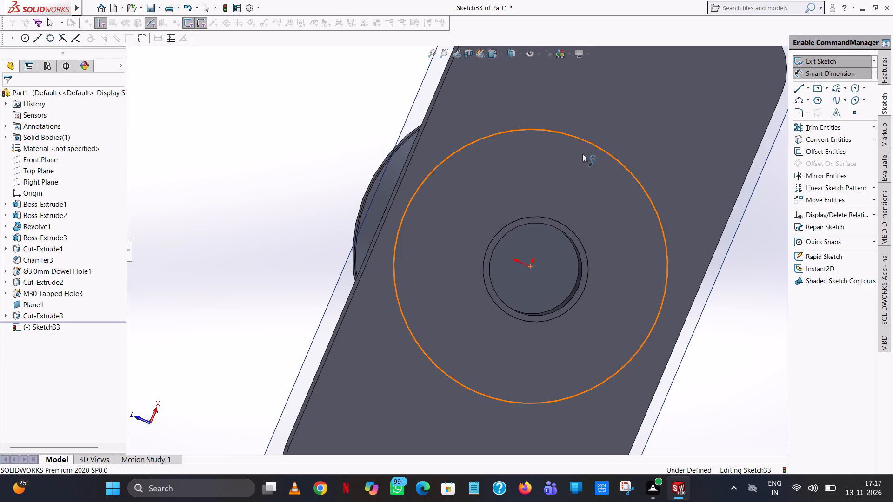
left_click(559, 237)
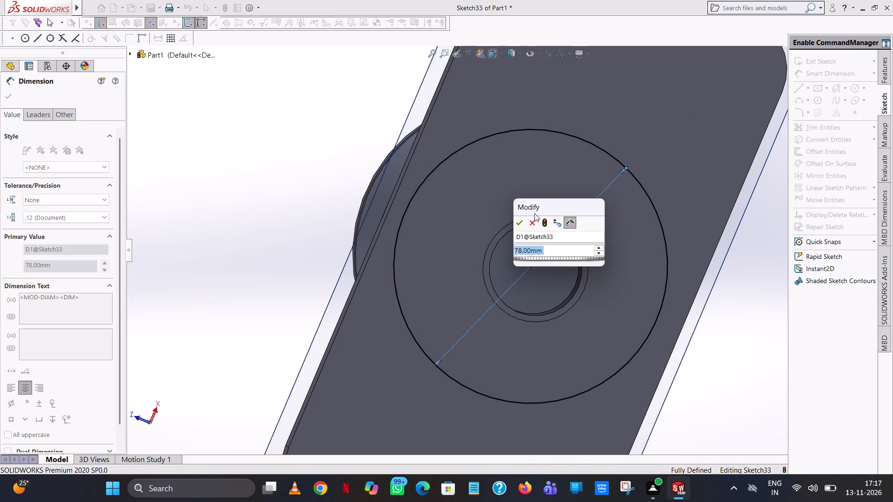
left_click(516, 222)
left_click(260, 154)
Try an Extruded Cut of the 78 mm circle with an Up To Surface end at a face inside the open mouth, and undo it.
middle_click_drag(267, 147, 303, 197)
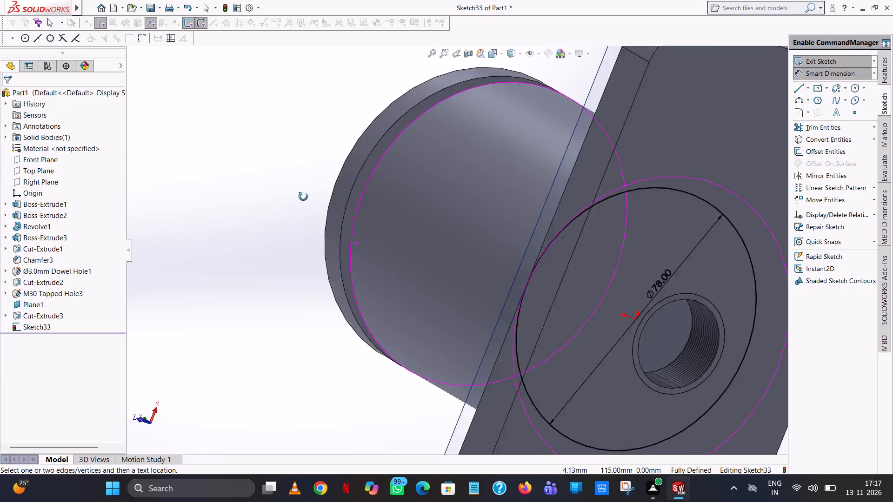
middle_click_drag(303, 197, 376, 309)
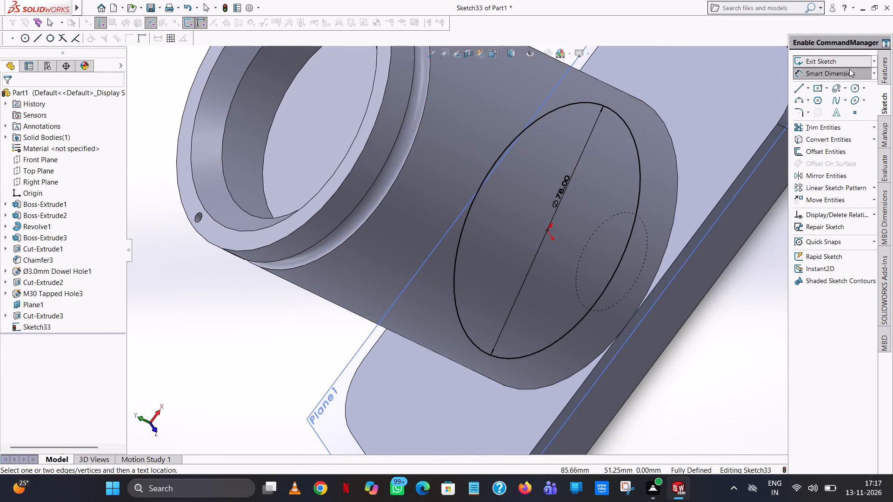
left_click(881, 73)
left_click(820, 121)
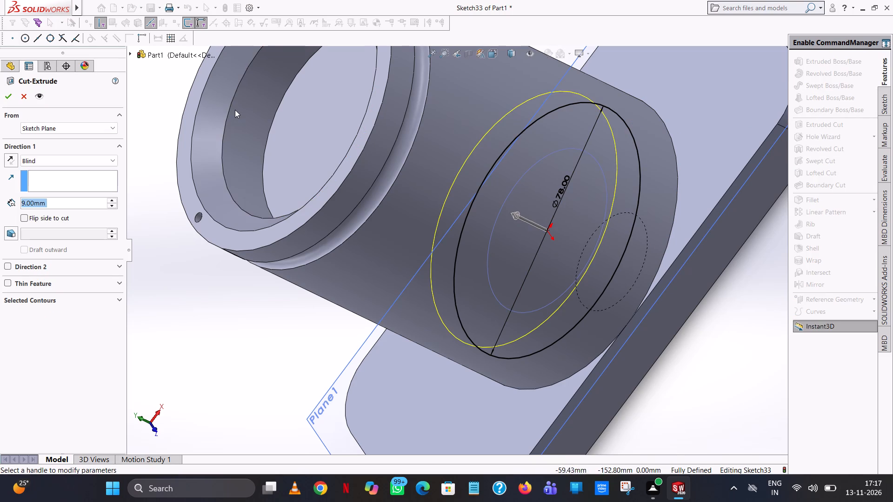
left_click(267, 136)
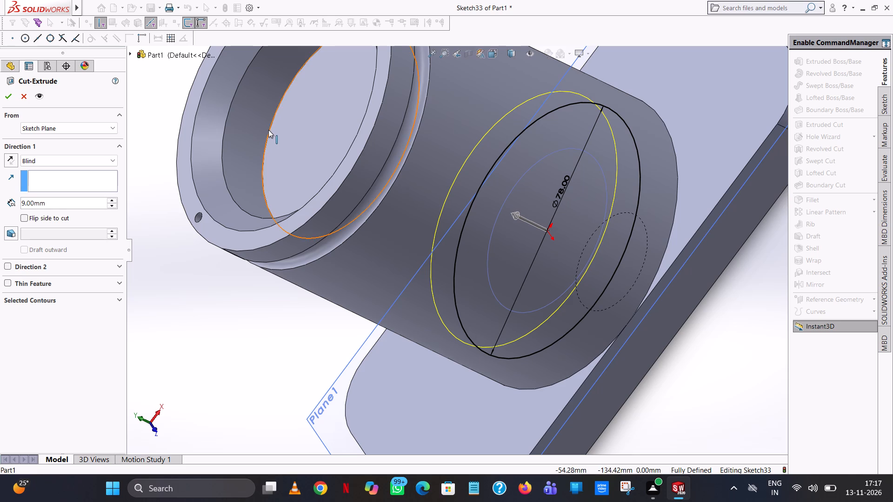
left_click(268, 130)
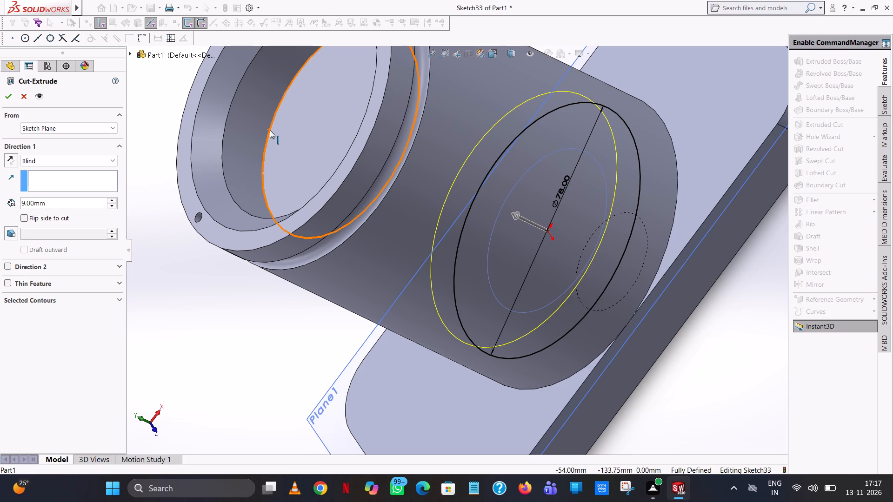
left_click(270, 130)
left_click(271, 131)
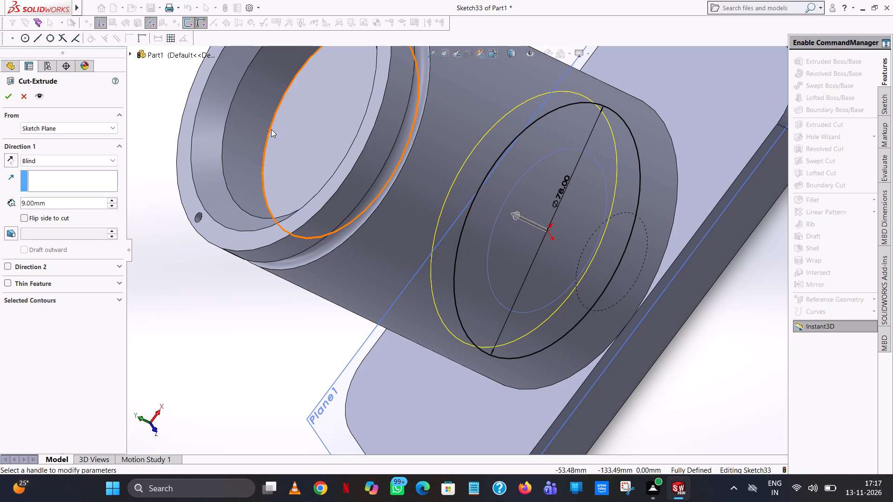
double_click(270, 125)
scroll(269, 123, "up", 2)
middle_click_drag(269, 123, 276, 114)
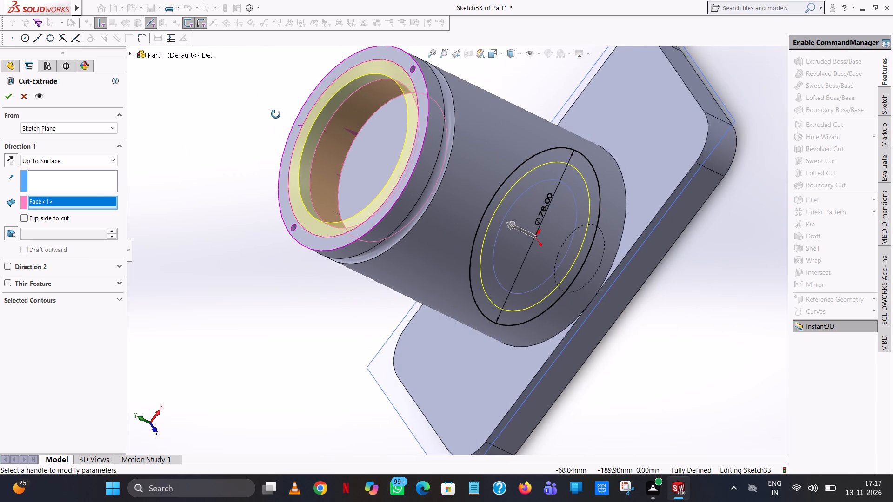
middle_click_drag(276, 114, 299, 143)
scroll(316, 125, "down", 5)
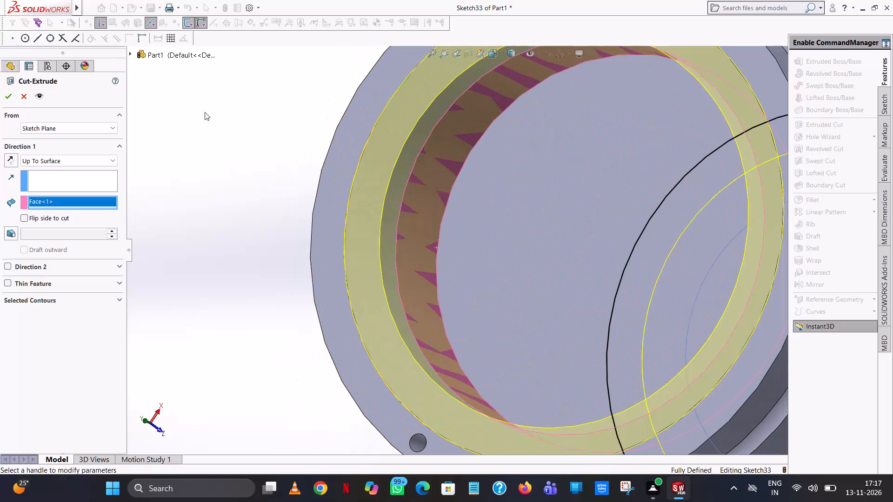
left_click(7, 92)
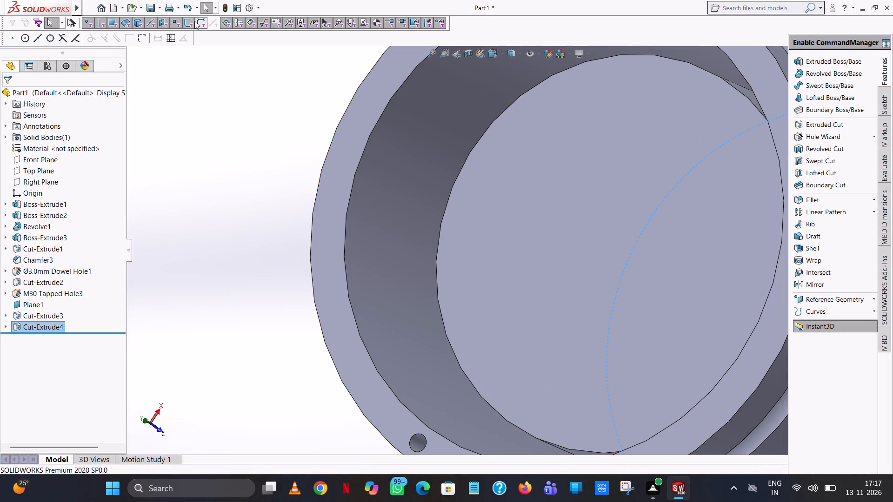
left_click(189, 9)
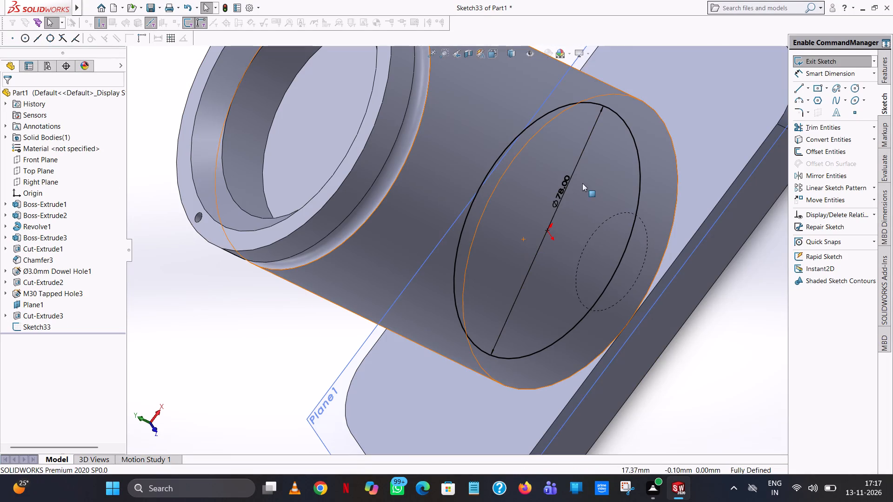
Cut the 78 mm circle with a blind Extruded Cut, 78 mm deep, from the recess towards the open mouth.
scroll(451, 174, "up", 5)
left_click(884, 77)
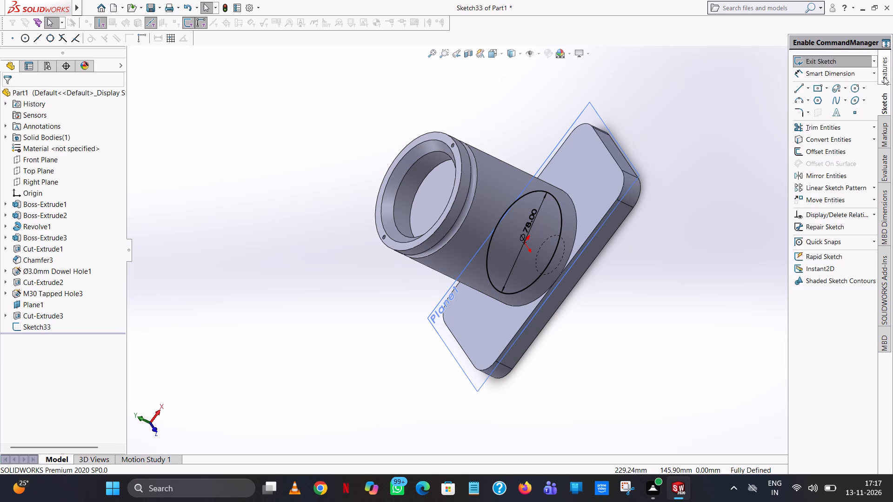
left_click(823, 127)
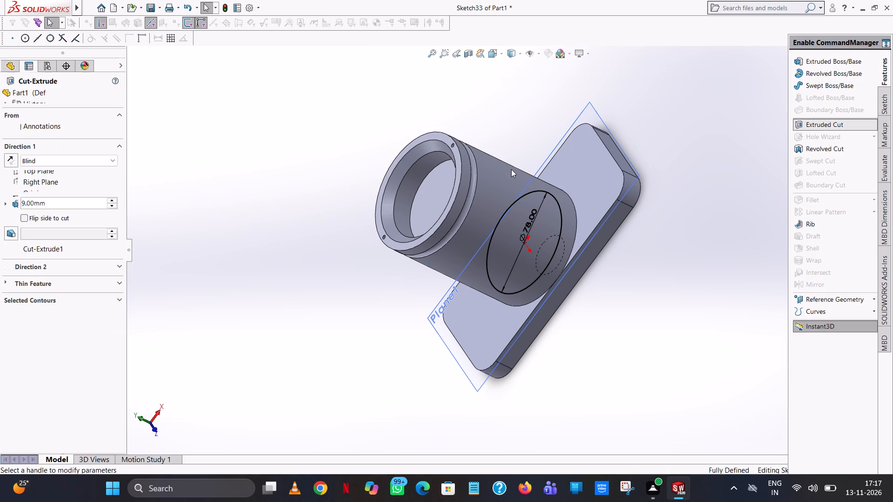
middle_click_drag(511, 163, 524, 27)
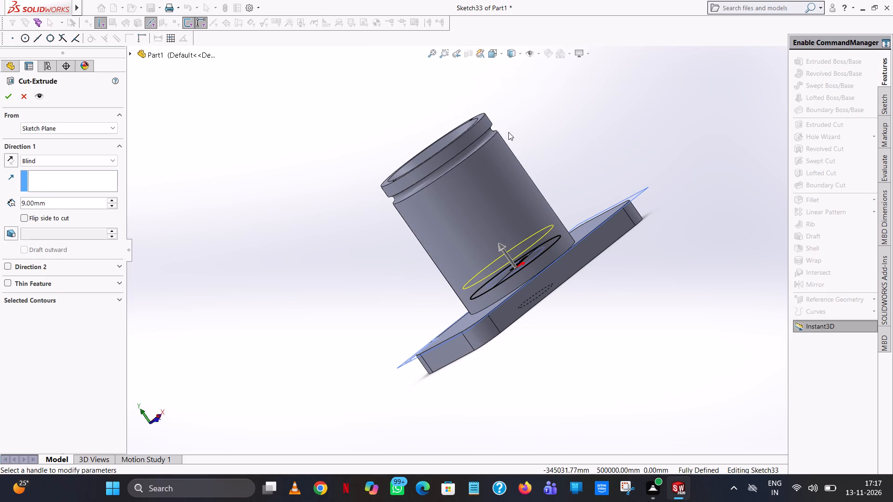
left_click(496, 132)
left_click(489, 138)
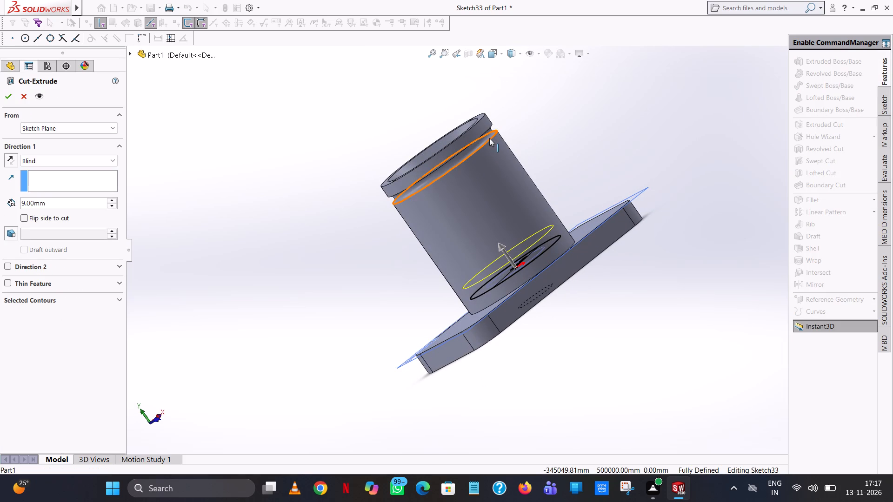
left_click(483, 147)
left_click(483, 147)
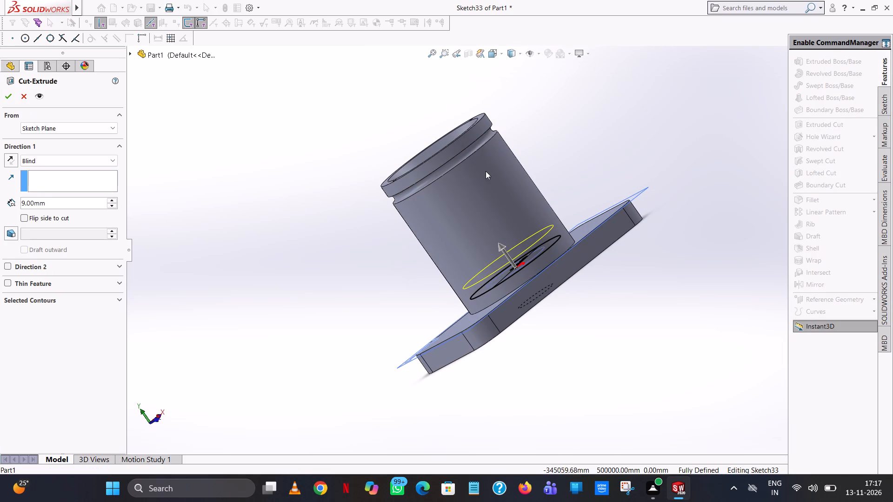
left_click_drag(503, 249, 467, 211)
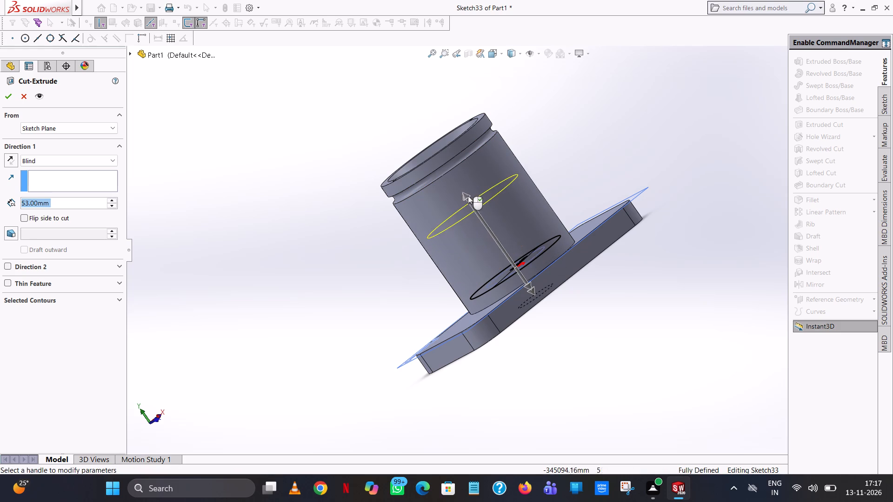
scroll(468, 194, "down", 5)
middle_click_drag(469, 194, 491, 231)
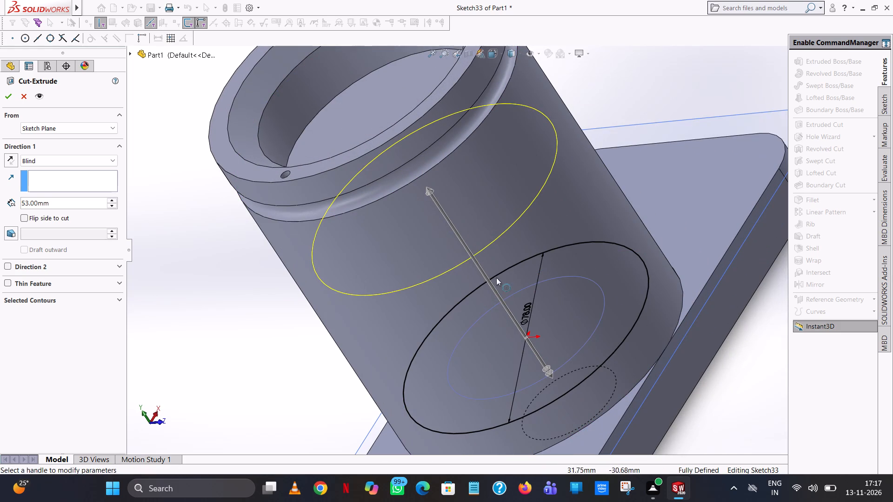
left_click_drag(429, 192, 379, 139)
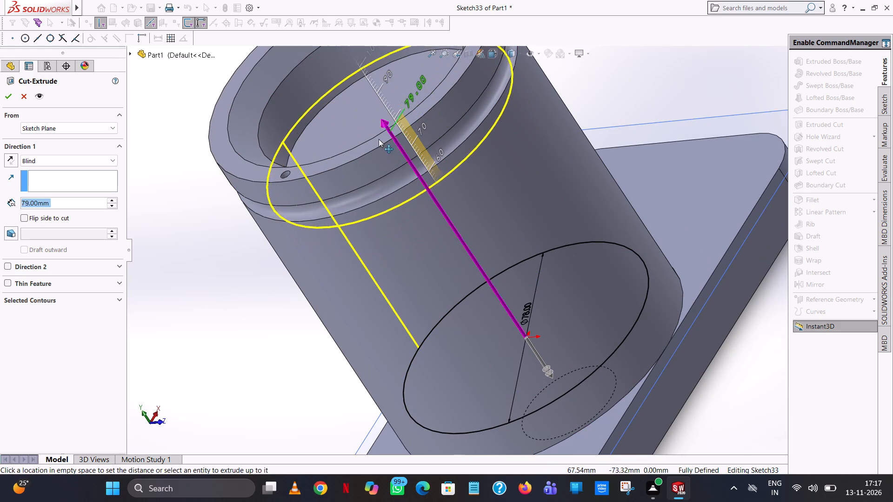
left_click_drag(379, 139, 370, 133)
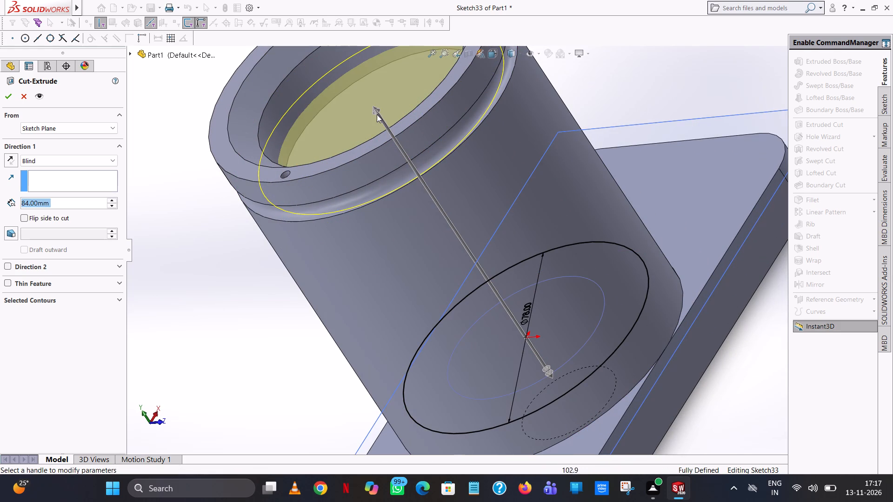
left_click_drag(377, 109, 383, 118)
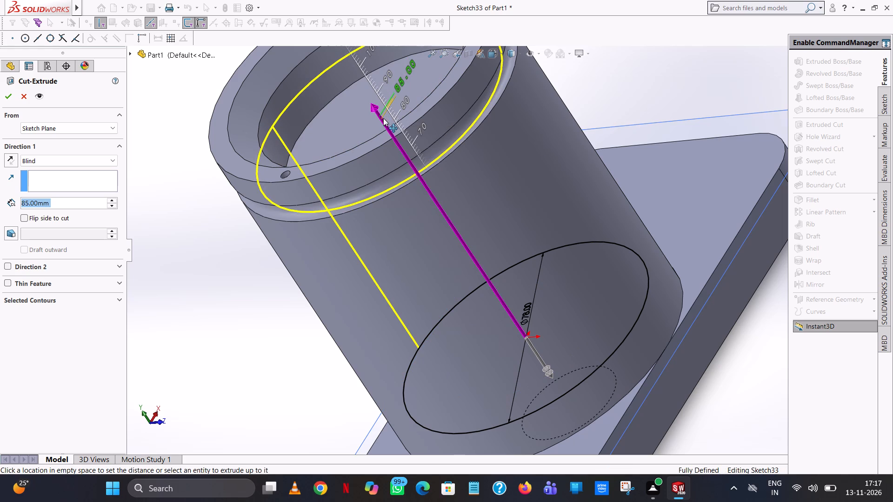
left_click_drag(383, 118, 396, 129)
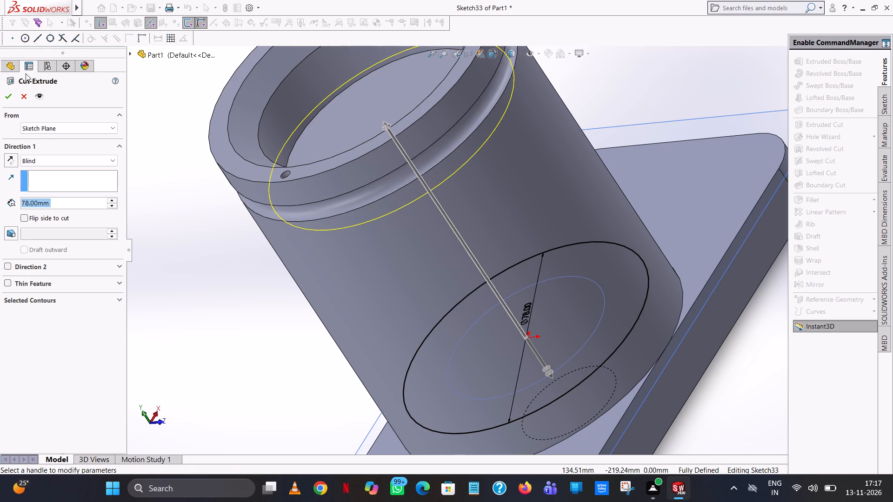
left_click(13, 93)
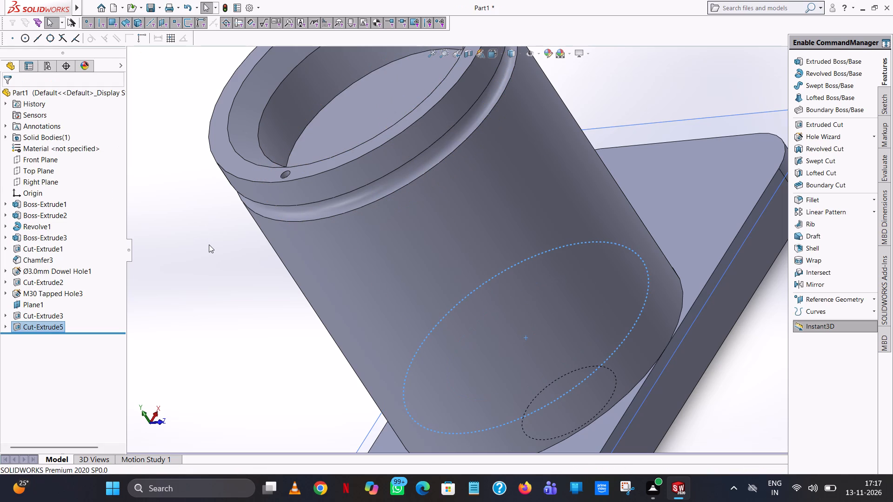
Examine the cylinder's open mouth, its outer wall and the foot plate's underside around the new bore cut.
left_click(203, 244)
middle_click_drag(245, 232, 248, 277)
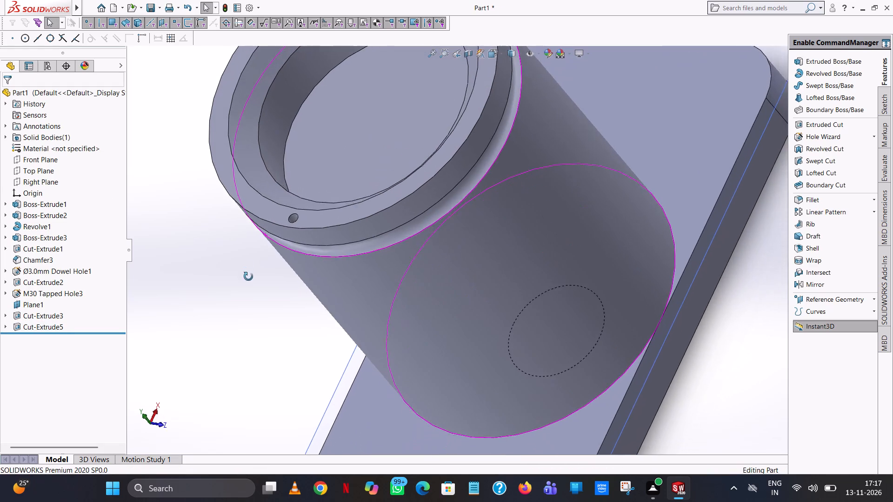
middle_click_drag(248, 277, 161, 125)
middle_click_drag(187, 165, 275, 370)
scroll(267, 339, "up", 1)
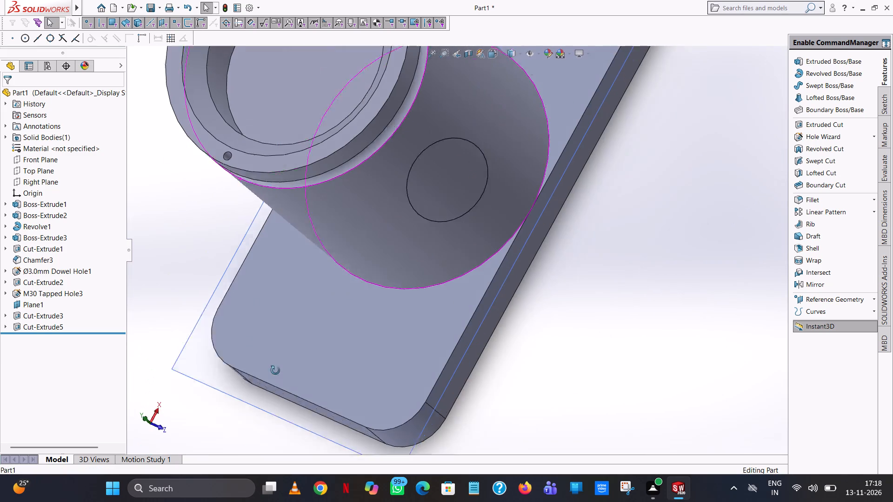
middle_click_drag(275, 370, 275, 371)
left_click(567, 266)
middle_click_drag(549, 240, 531, 200)
scroll(531, 200, "up", 5)
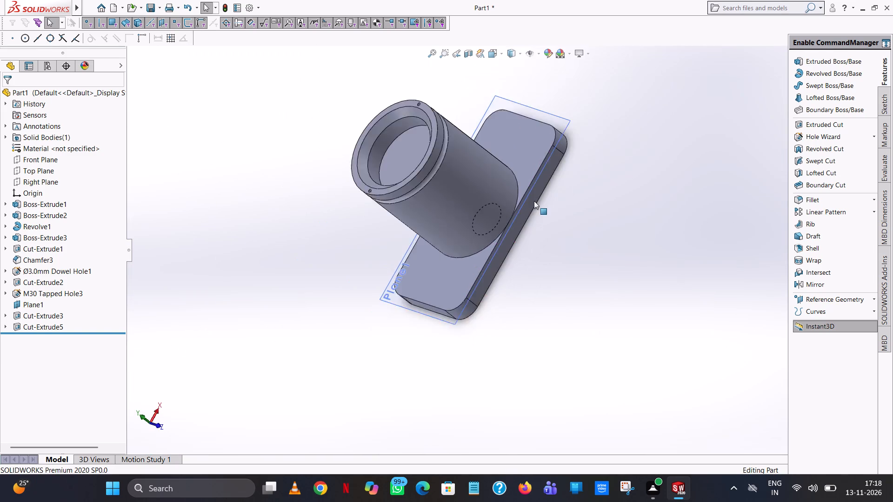
scroll(534, 201, "up", 2)
left_click(625, 267)
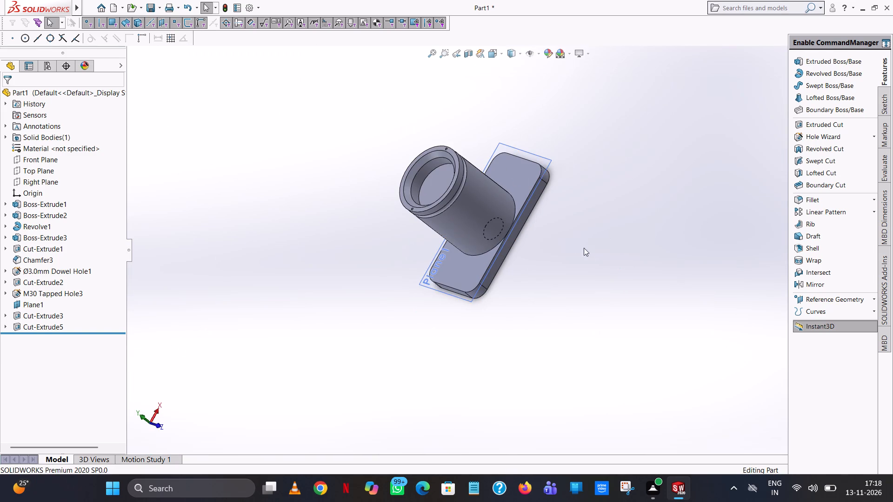
middle_click_drag(562, 235, 580, 272)
scroll(580, 272, "up", 1)
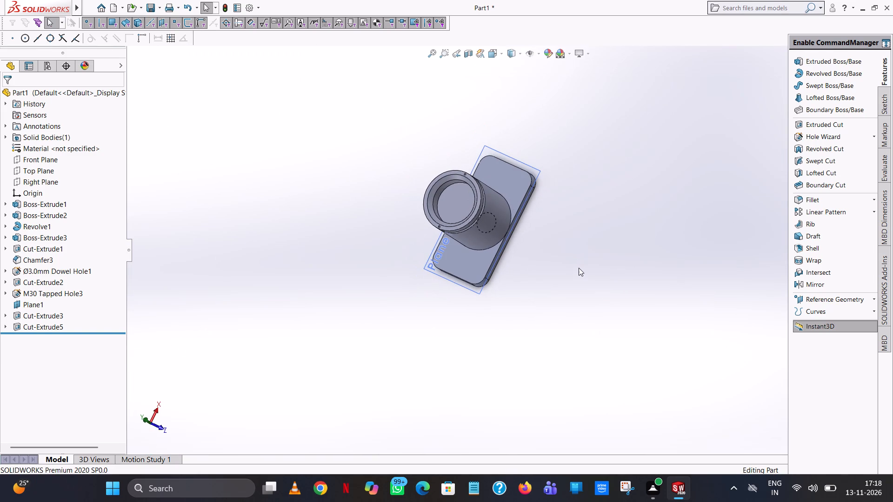
middle_click_drag(569, 261, 478, 201)
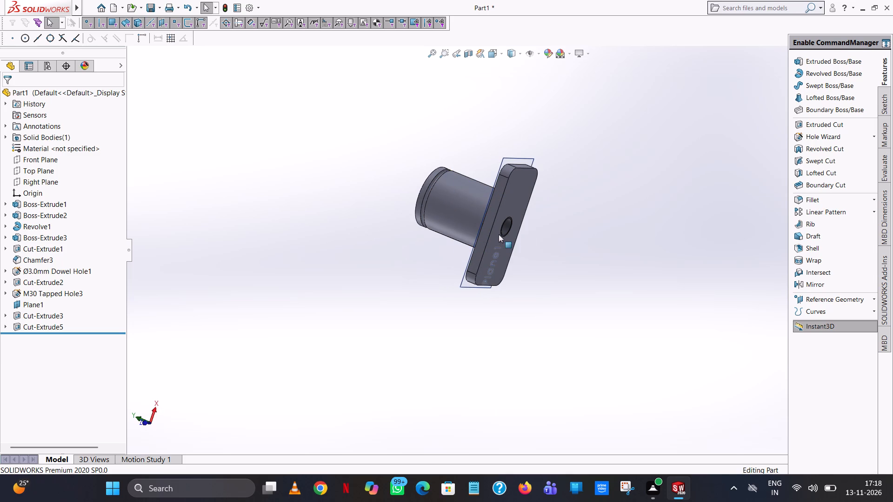
middle_click_drag(526, 232, 600, 385)
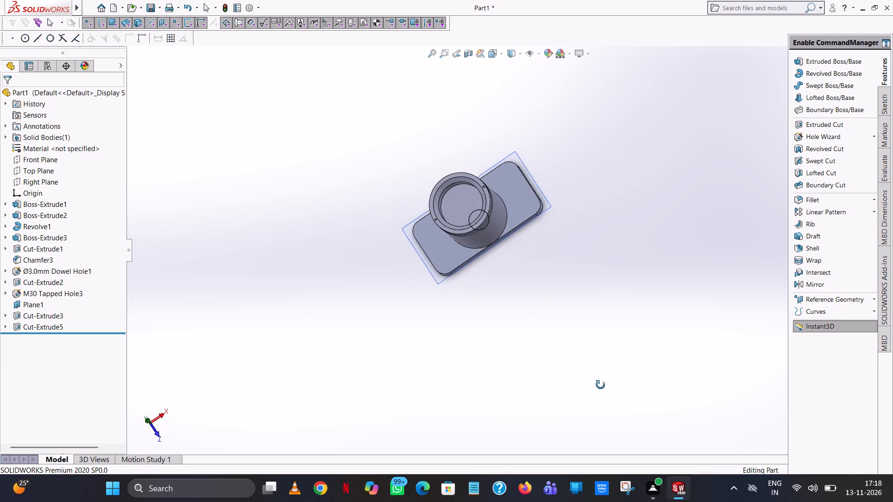
middle_click_drag(600, 385, 548, 307)
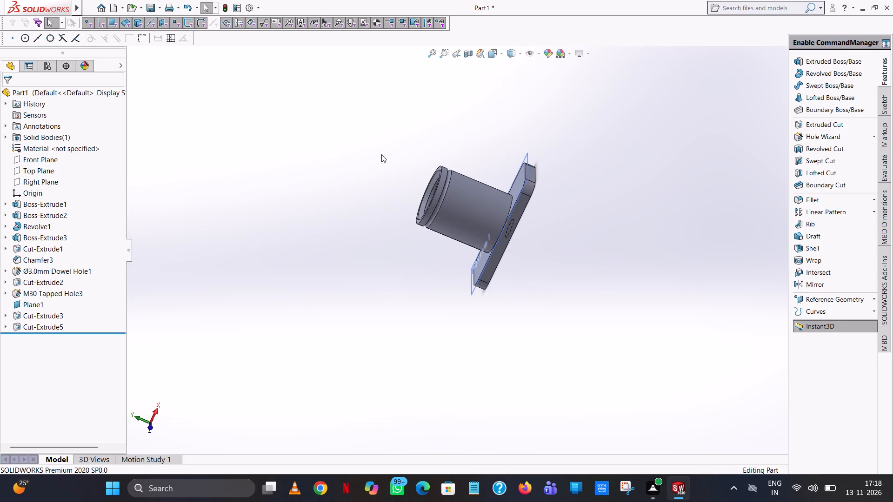
Hide the reference plane Plane1.
left_click(29, 307)
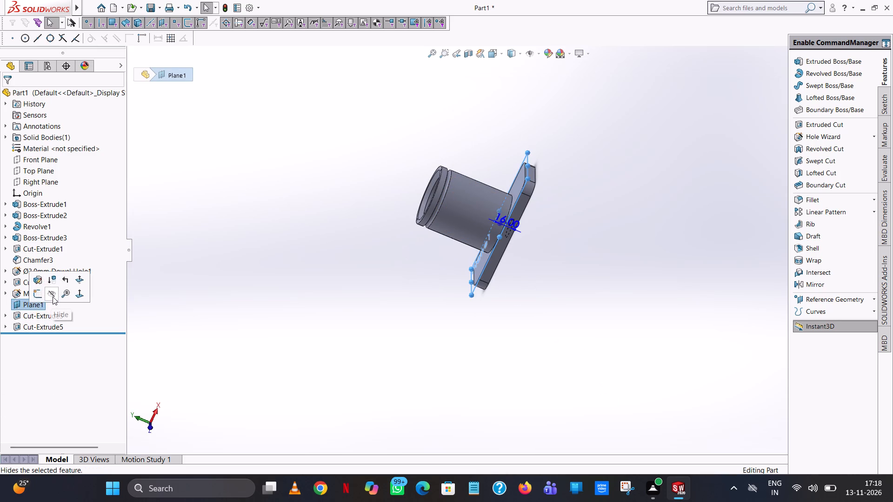
left_click(53, 297)
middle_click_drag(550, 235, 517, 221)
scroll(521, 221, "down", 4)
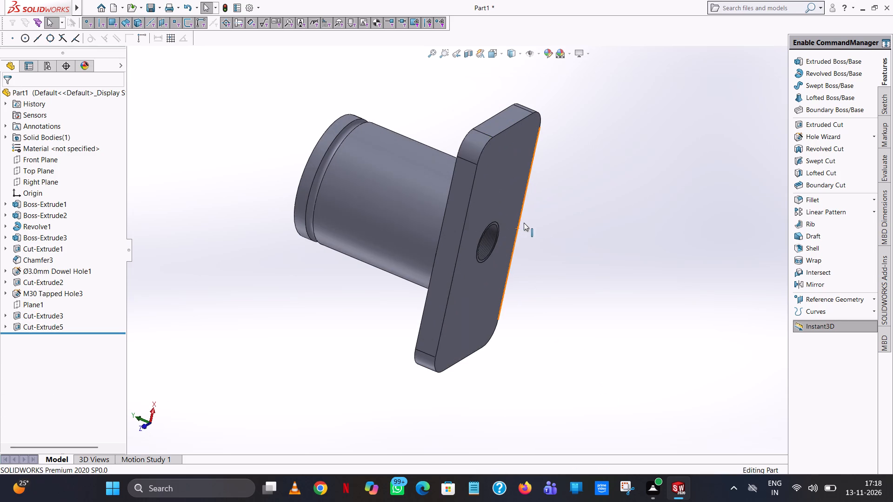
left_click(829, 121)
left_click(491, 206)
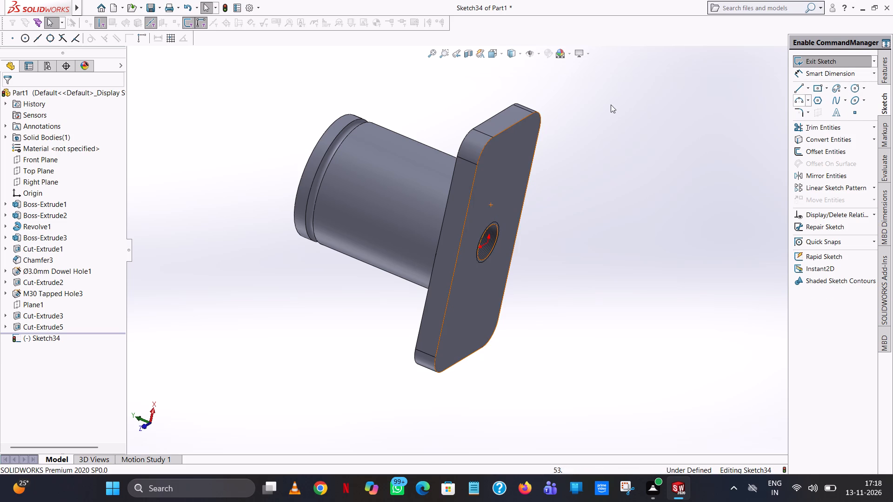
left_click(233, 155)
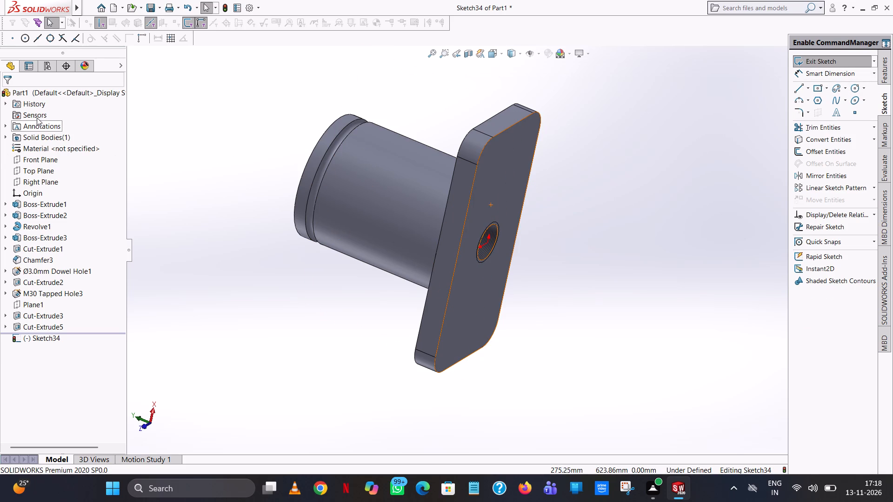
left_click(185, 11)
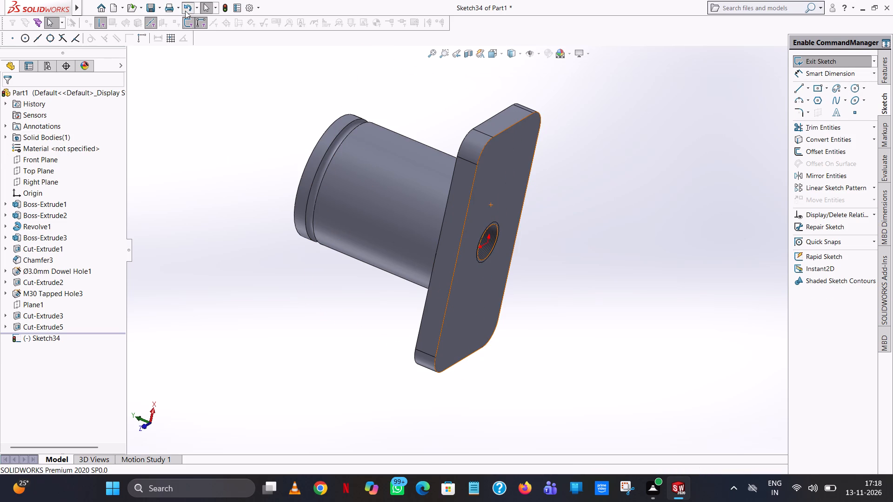
Create a reference plane parallel to the Top Plane, offset 25 mm towards the open mouth.
middle_click_drag(227, 196, 260, 158)
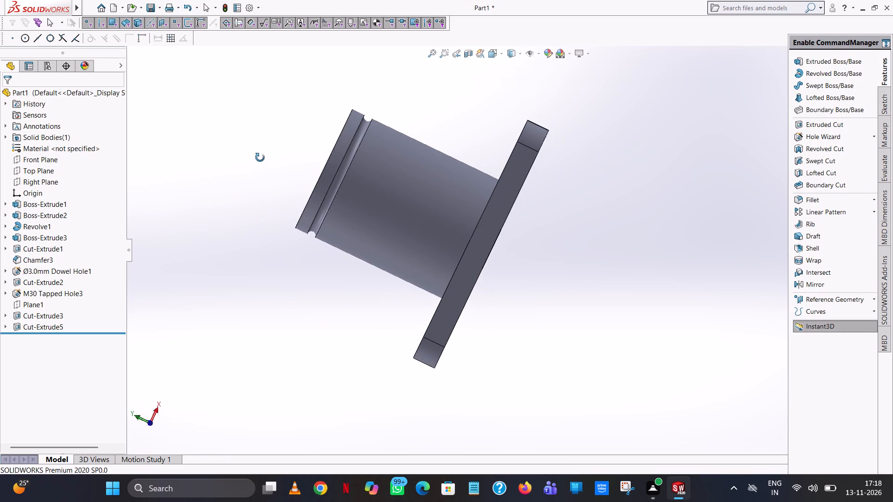
middle_click_drag(260, 158, 260, 158)
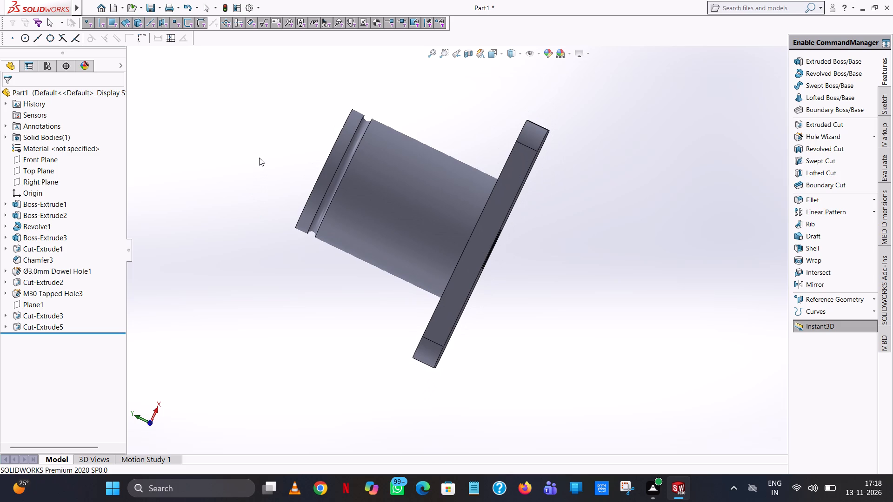
left_click(39, 302)
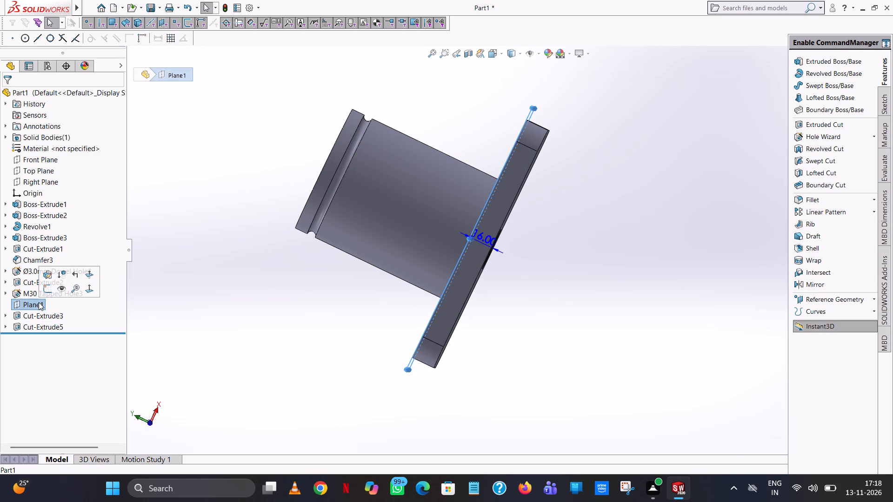
middle_click_drag(614, 346, 547, 271)
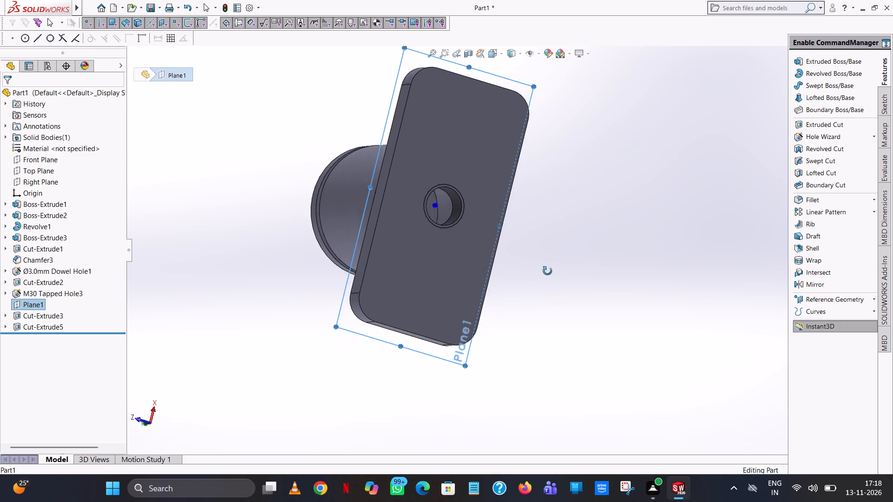
middle_click_drag(547, 271, 624, 376)
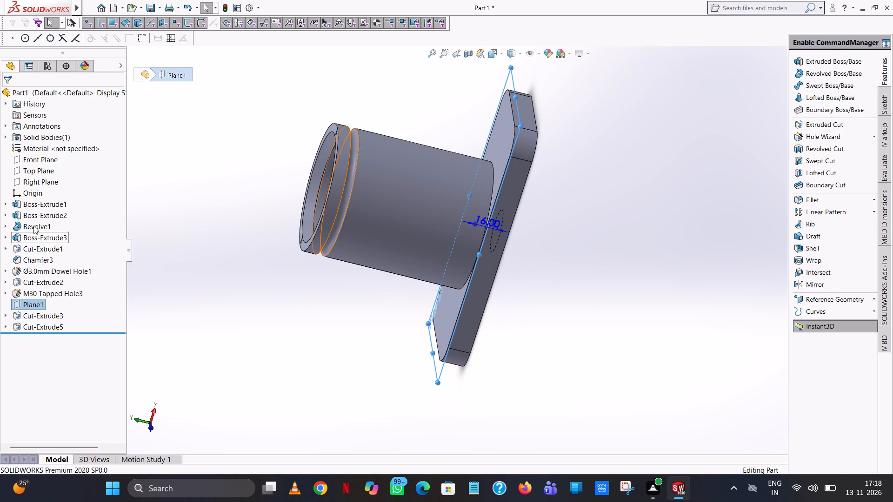
left_click(40, 169)
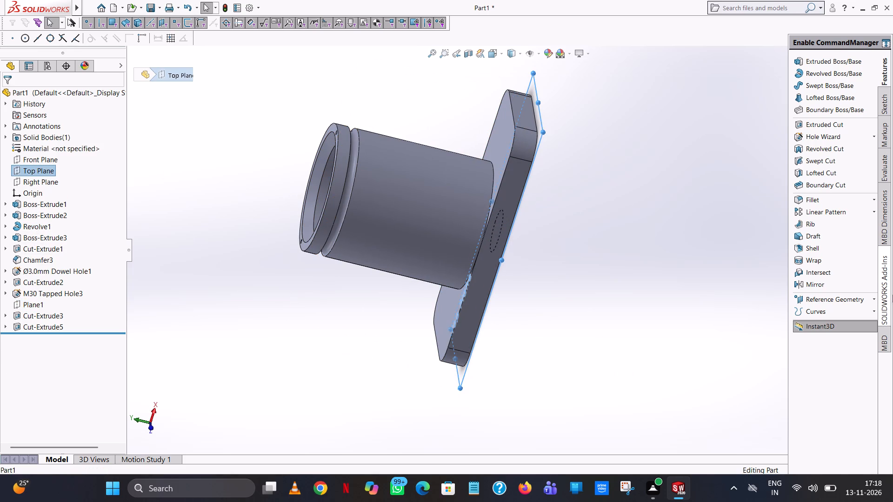
left_click(843, 298)
left_click(827, 298)
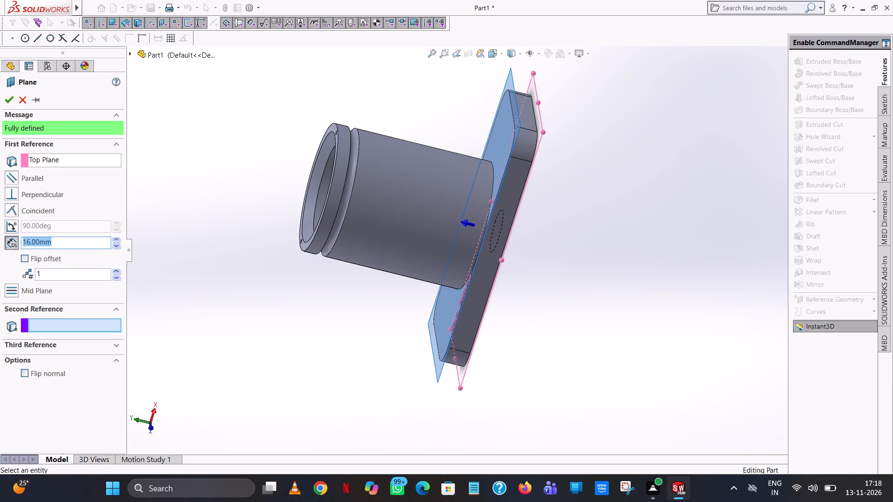
type("25")
key("Return")
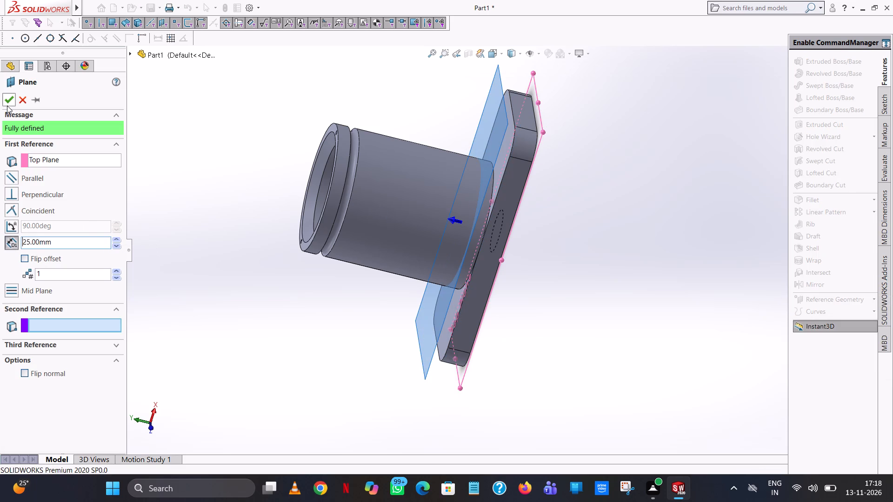
left_click(7, 103)
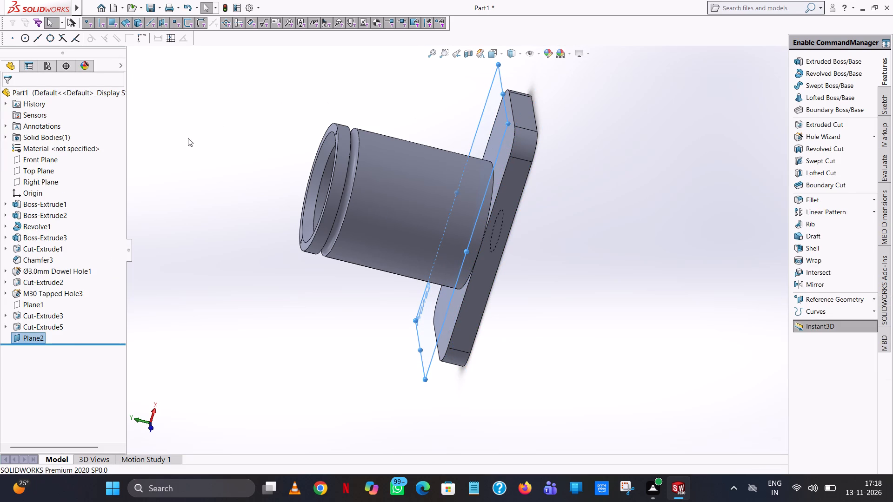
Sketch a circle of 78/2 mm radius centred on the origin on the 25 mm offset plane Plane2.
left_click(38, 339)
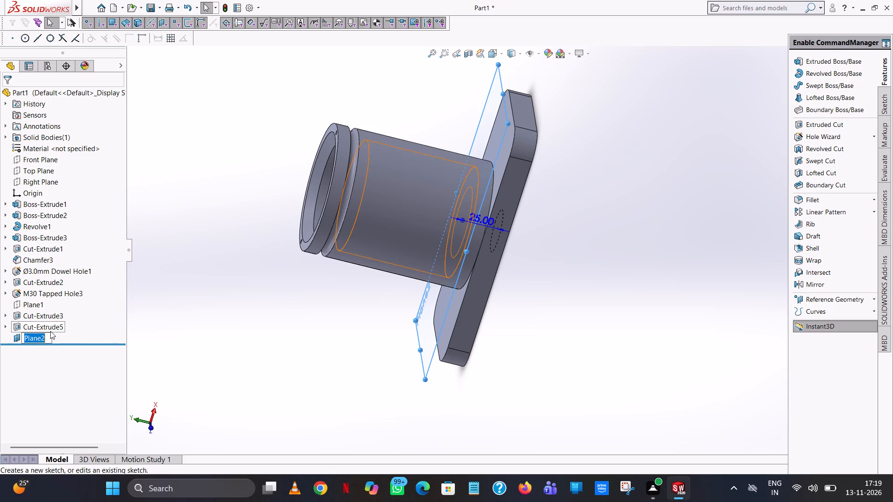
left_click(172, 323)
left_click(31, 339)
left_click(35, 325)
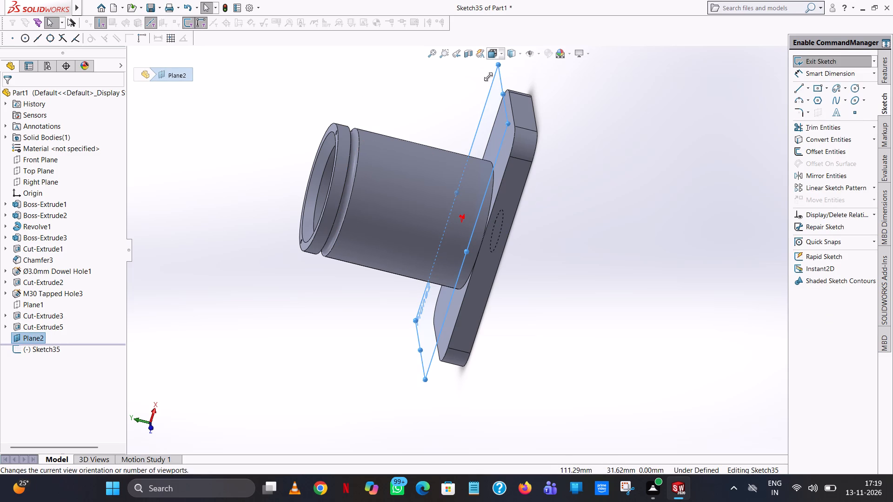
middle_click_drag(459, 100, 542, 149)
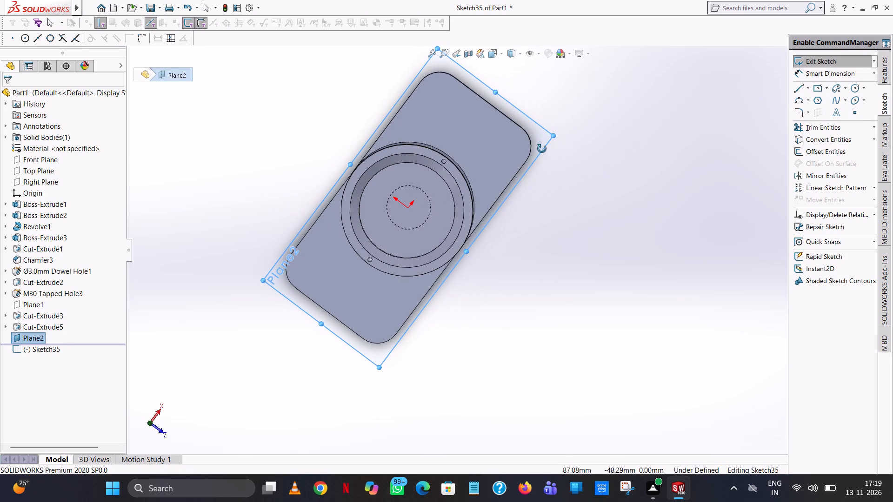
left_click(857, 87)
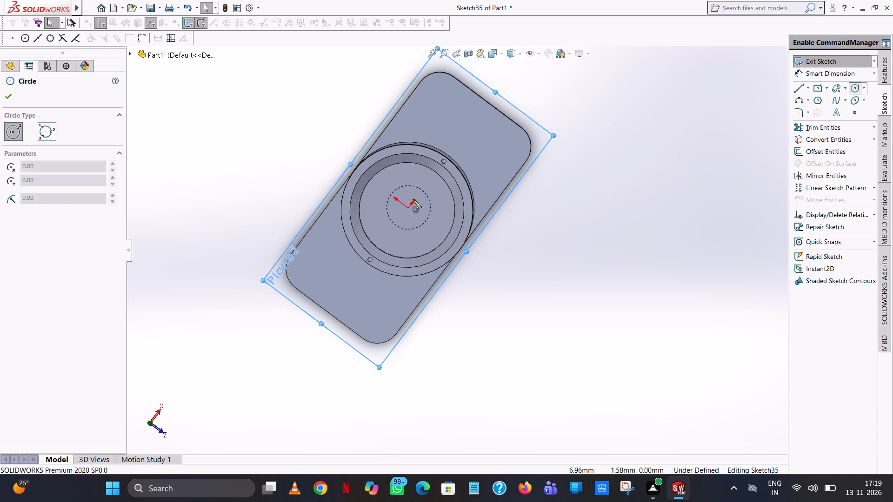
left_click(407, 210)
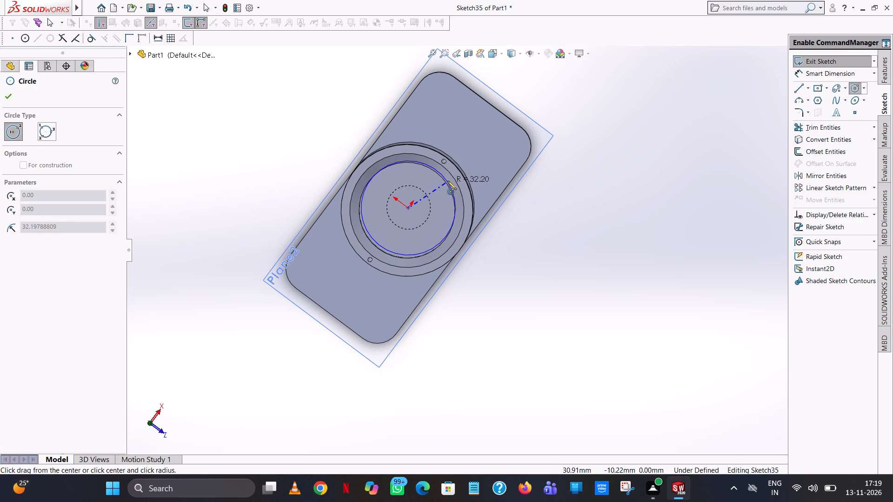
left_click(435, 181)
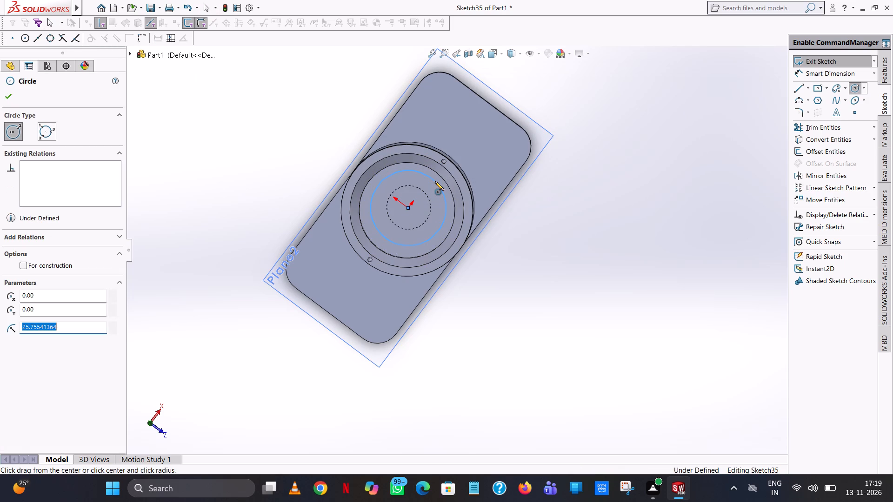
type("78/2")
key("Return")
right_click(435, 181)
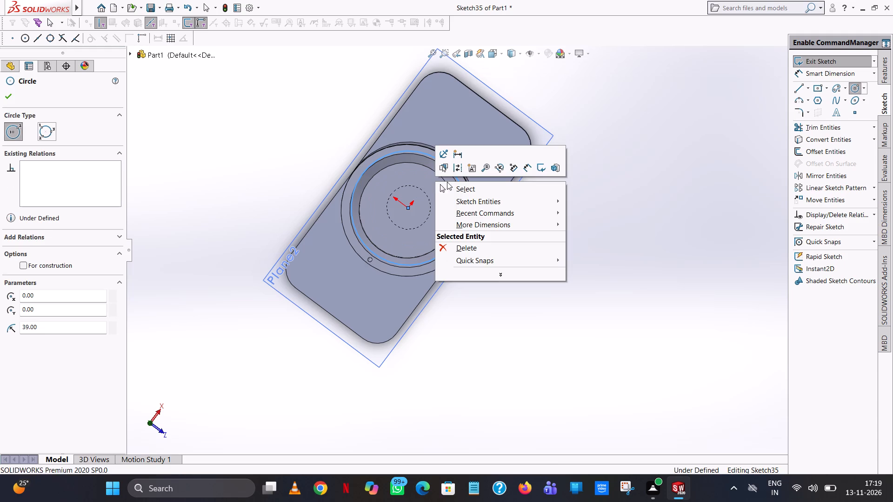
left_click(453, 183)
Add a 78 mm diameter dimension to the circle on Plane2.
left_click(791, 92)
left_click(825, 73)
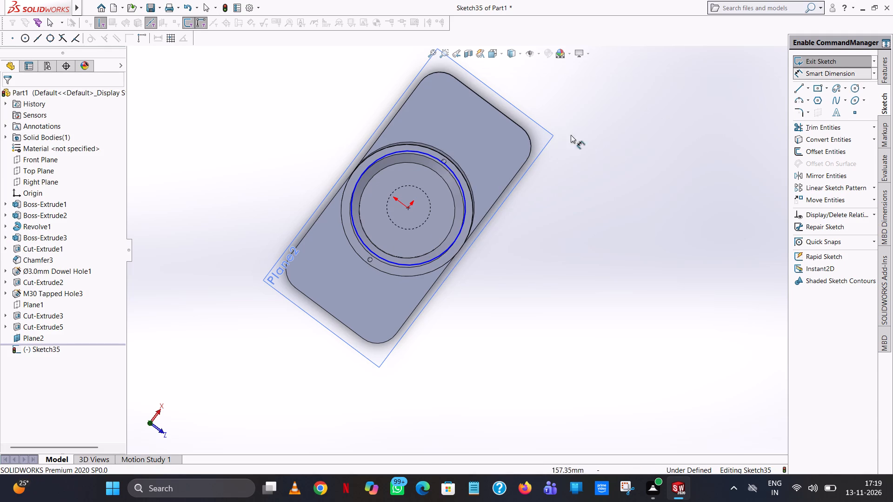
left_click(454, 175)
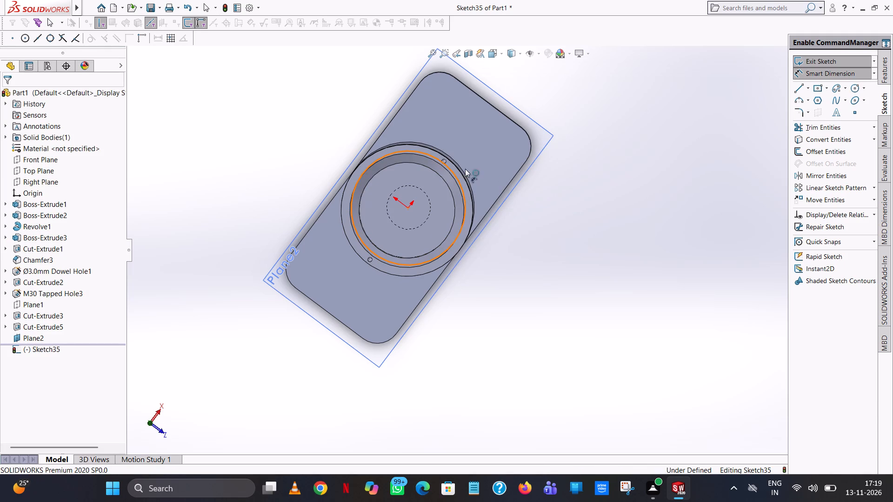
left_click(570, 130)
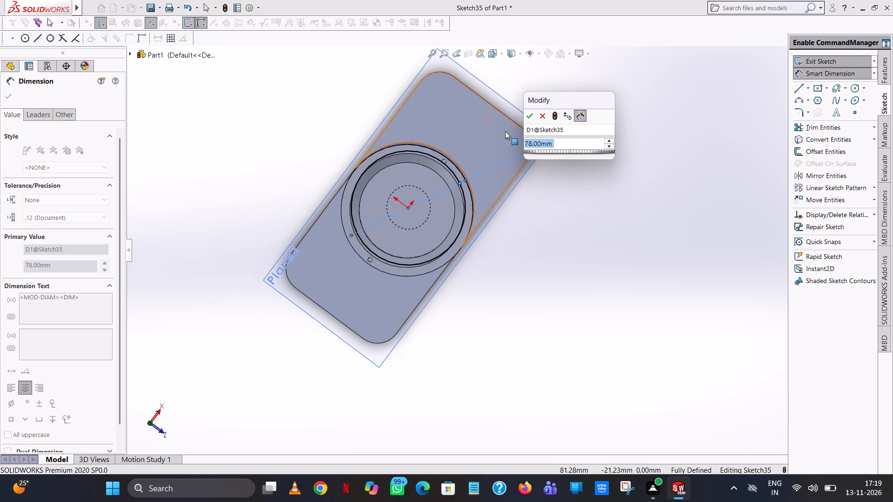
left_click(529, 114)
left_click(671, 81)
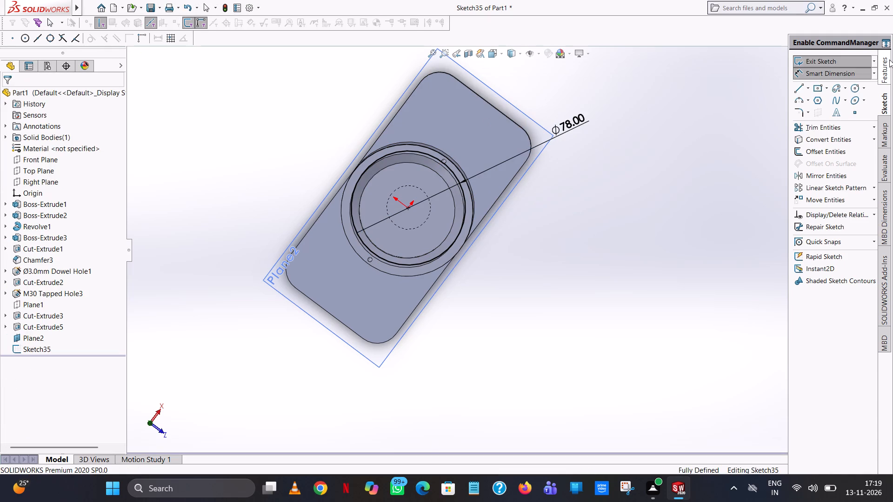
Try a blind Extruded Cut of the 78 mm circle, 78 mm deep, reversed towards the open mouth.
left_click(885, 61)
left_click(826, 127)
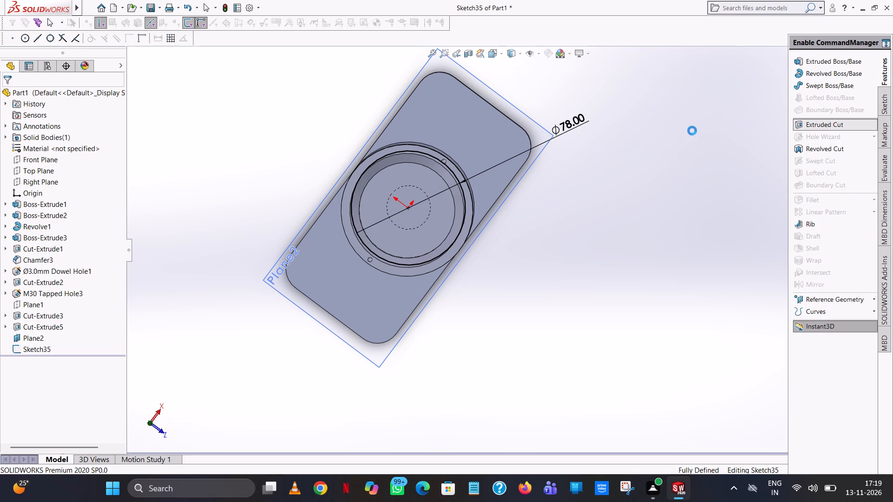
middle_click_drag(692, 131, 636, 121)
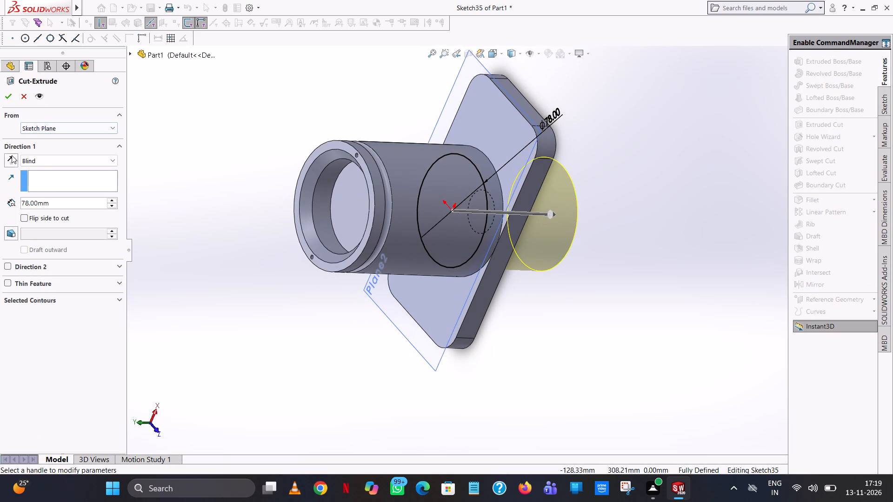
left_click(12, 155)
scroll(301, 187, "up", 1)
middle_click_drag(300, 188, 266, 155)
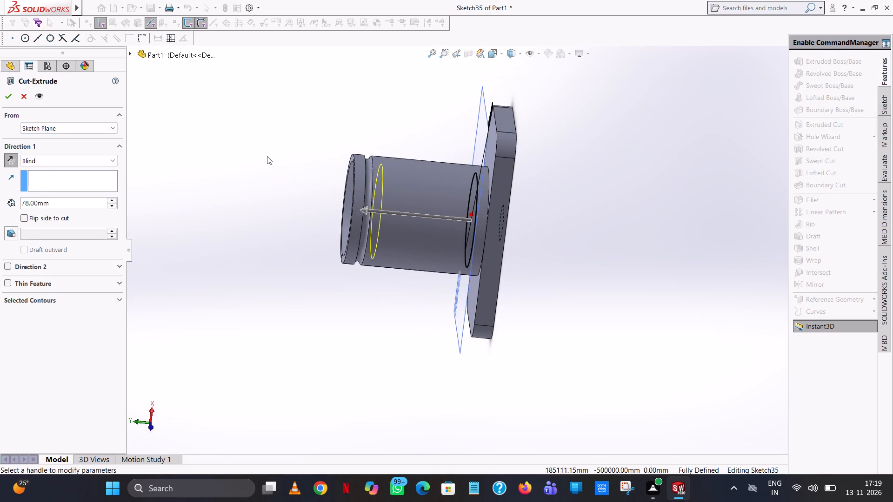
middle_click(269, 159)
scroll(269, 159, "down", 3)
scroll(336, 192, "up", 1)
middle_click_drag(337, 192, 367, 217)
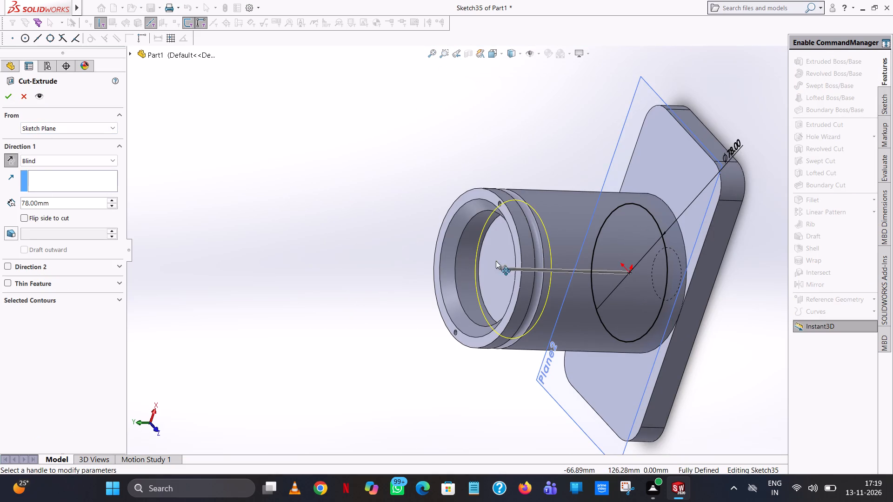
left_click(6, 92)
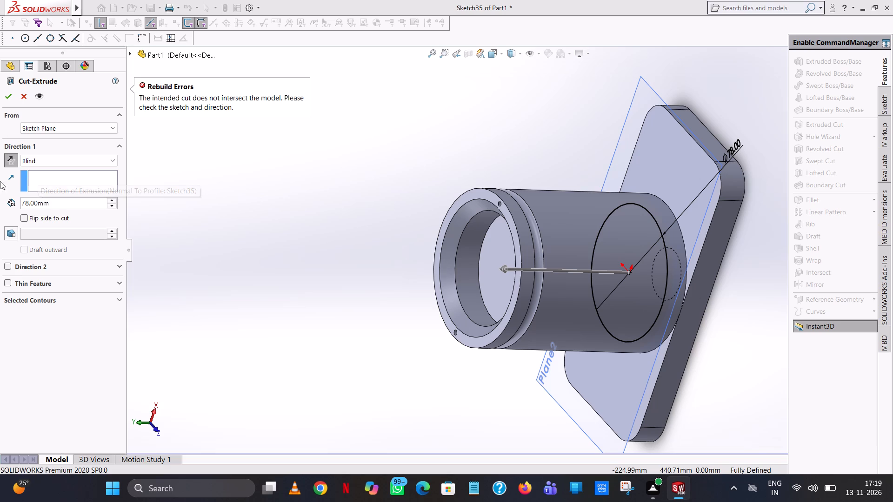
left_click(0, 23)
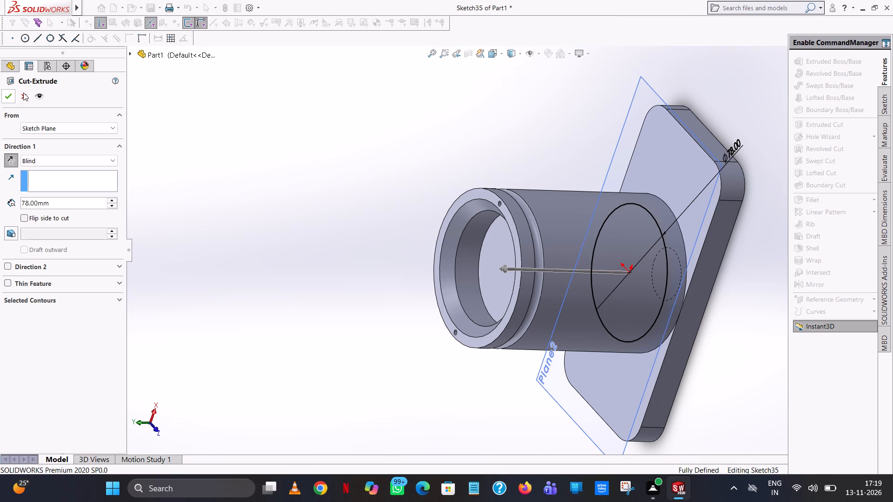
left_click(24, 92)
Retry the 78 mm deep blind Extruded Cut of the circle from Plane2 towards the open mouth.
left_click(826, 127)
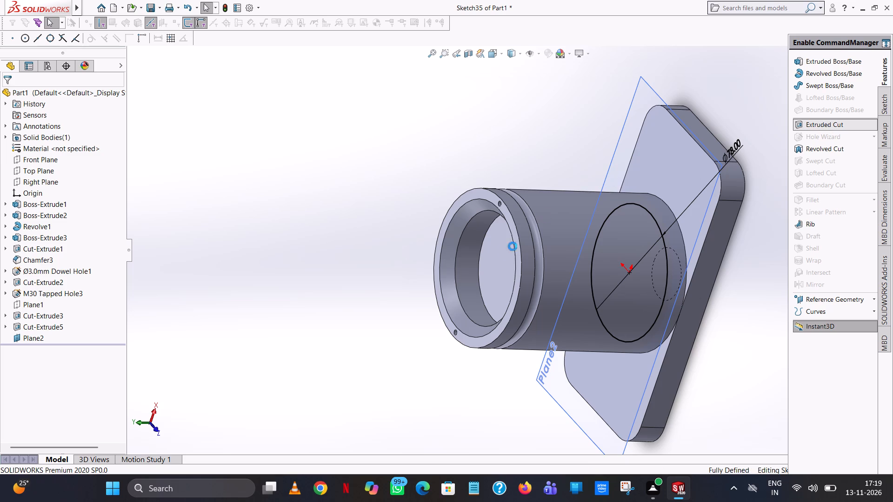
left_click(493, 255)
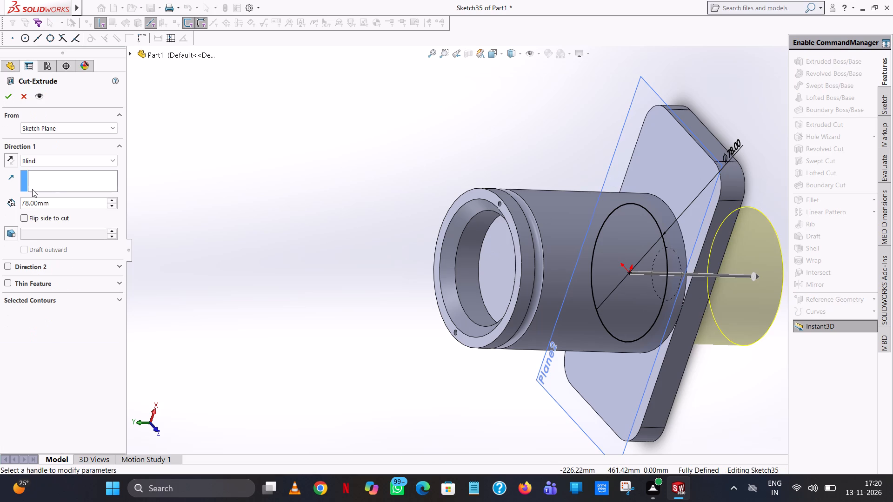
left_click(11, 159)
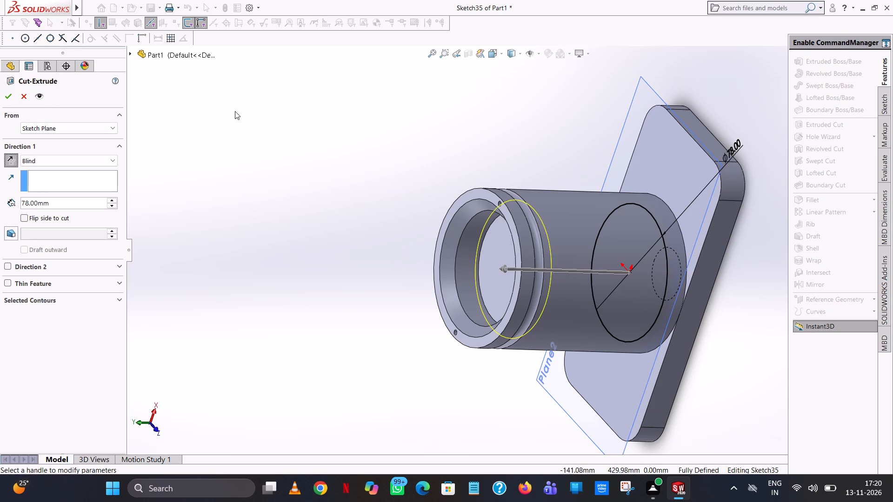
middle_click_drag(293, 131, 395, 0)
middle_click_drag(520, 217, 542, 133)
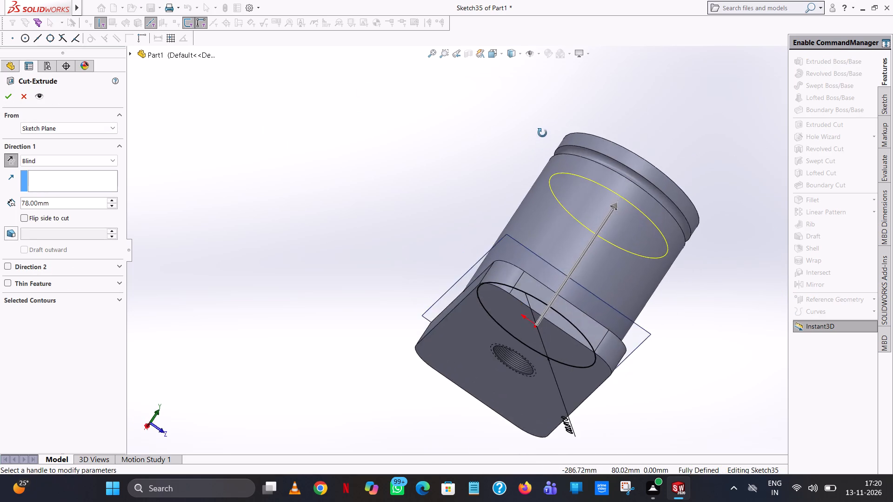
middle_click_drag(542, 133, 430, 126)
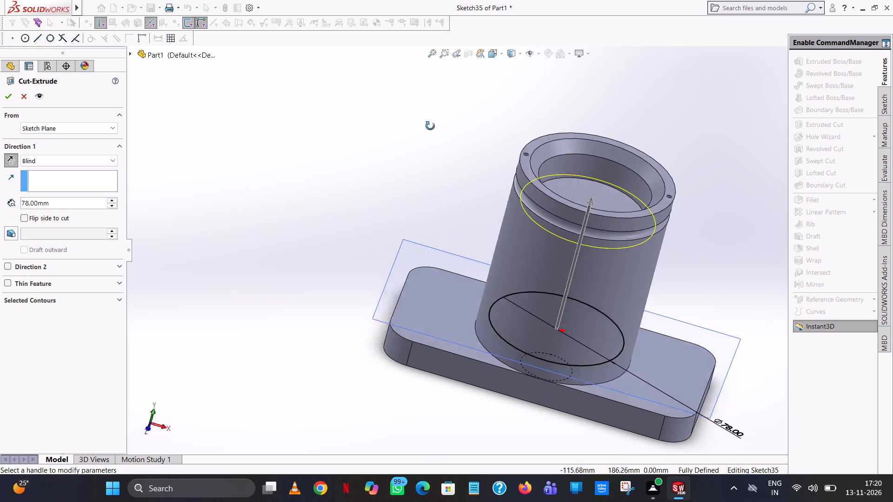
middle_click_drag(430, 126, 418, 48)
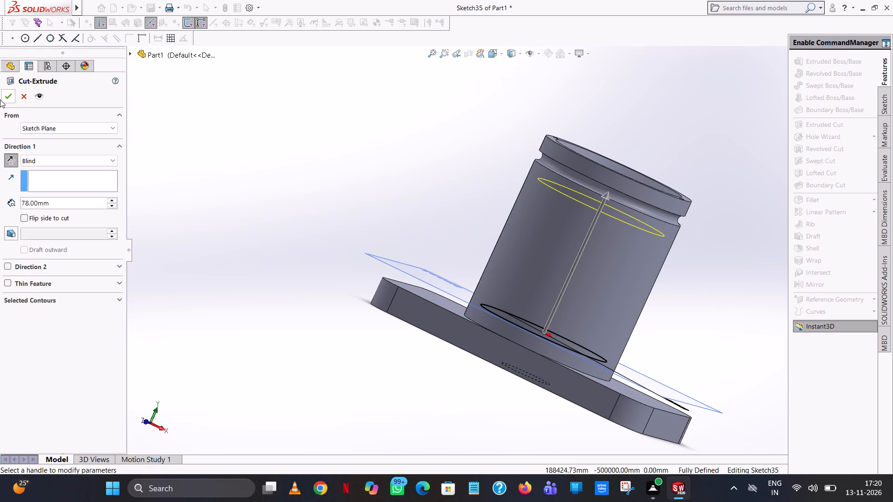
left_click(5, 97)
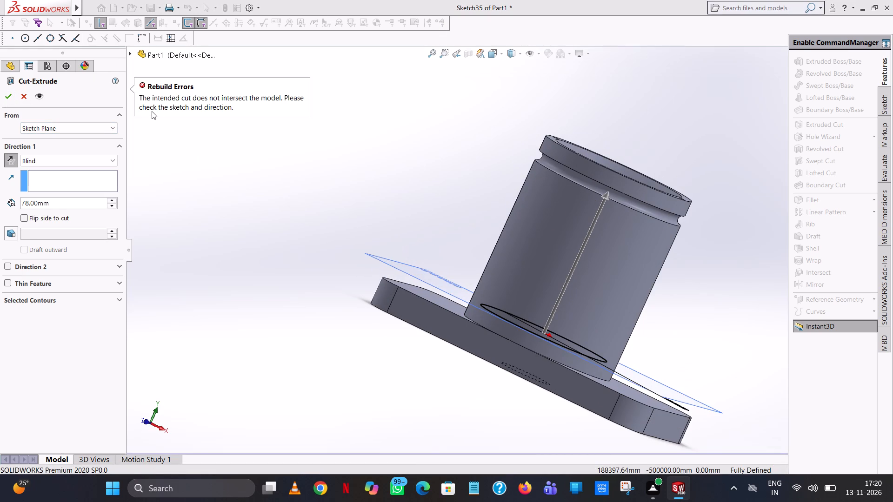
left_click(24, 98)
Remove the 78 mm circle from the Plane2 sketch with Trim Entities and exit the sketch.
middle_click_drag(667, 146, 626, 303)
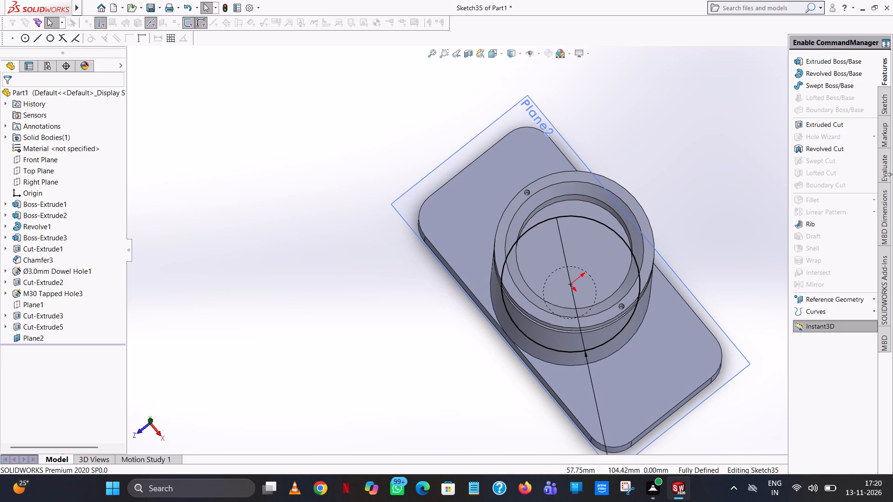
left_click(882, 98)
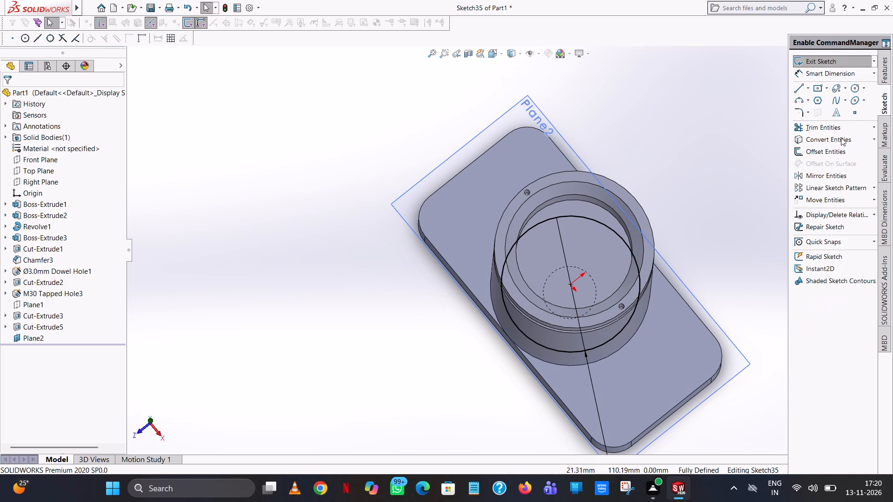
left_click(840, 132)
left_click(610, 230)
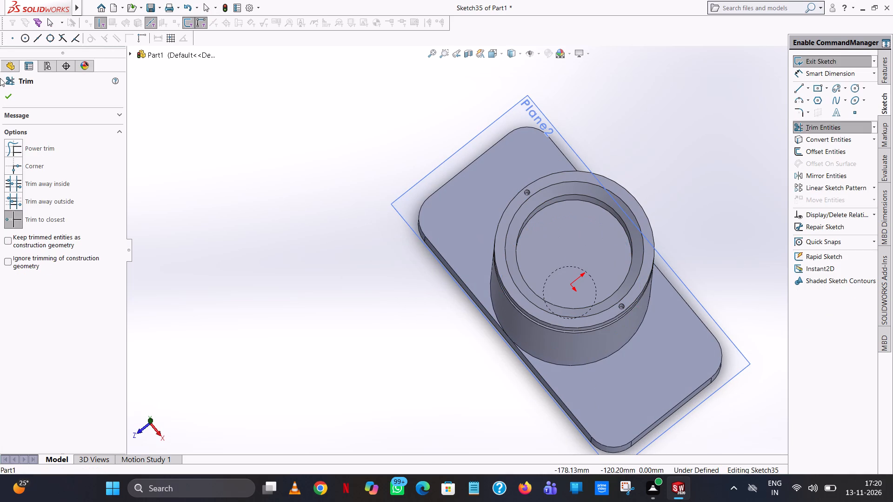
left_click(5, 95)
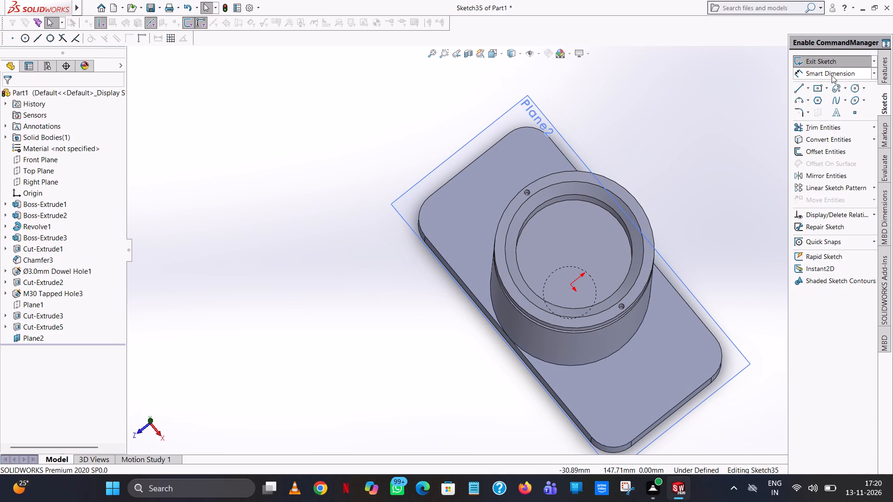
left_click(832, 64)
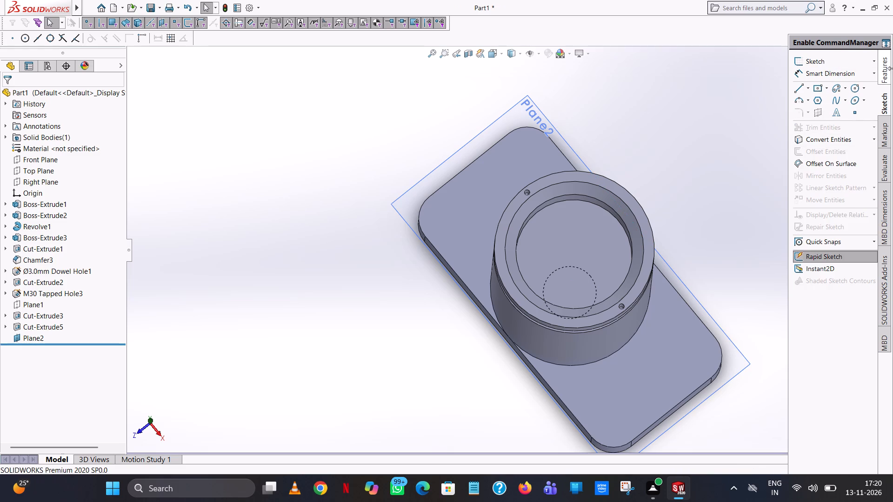
Start an Extruded Cut sketch on the flat inner face seen through the cylinder's mouth and draw an origin-centred circle of 78/2 mm radius.
left_click(883, 74)
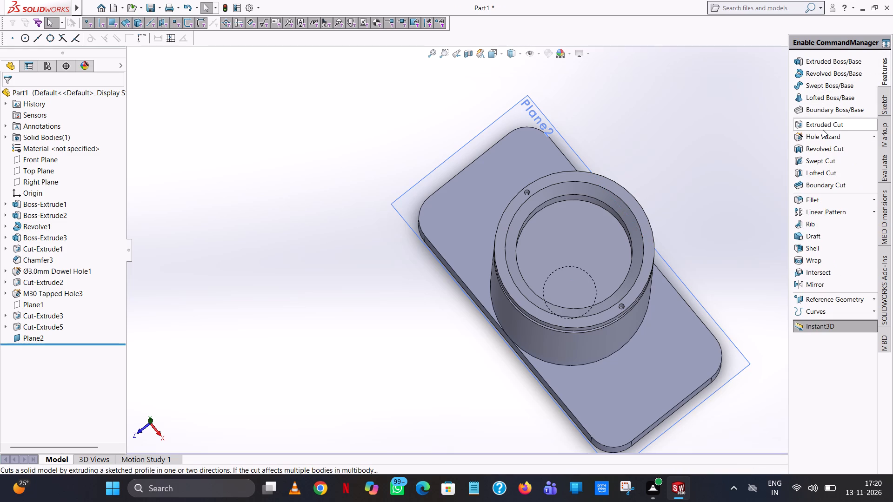
left_click(823, 130)
left_click(566, 227)
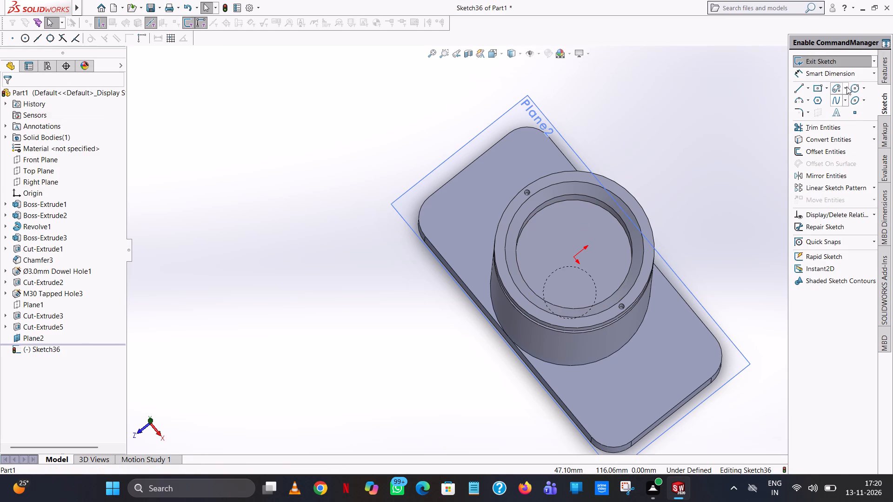
left_click(852, 86)
left_click(571, 256)
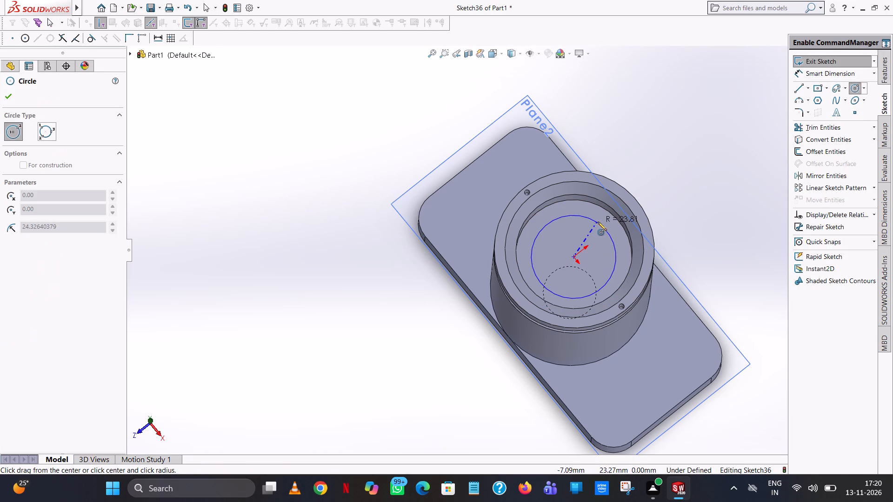
left_click(604, 214)
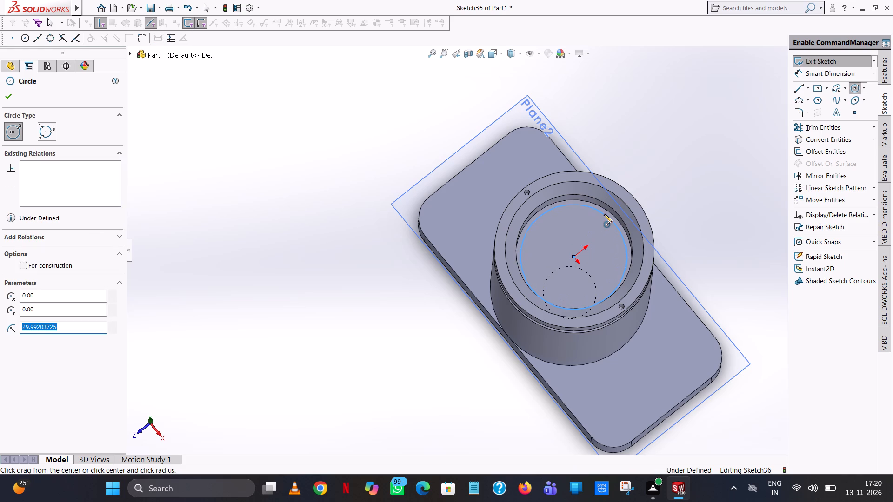
type("78/2")
key("Return")
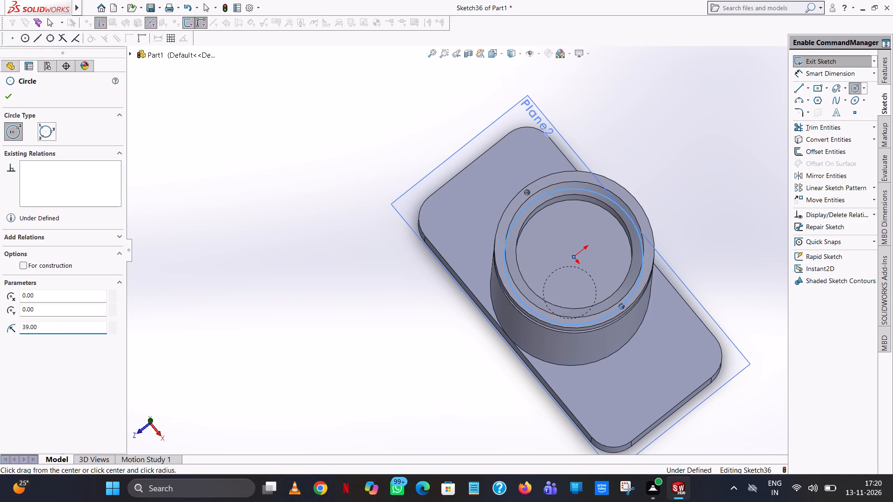
left_click(6, 90)
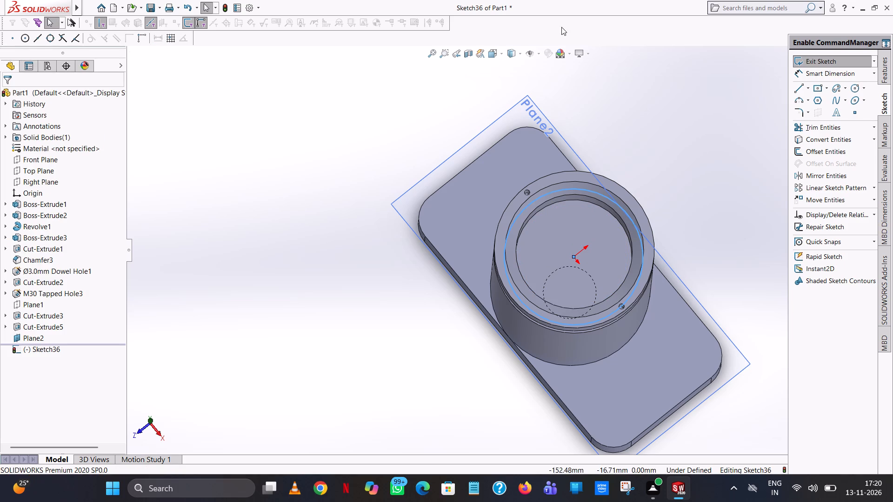
Cut the 78 mm circle 78 mm deep with a blind Extruded Cut from the inner face towards the base.
left_click(680, 162)
middle_click_drag(681, 161, 692, 0)
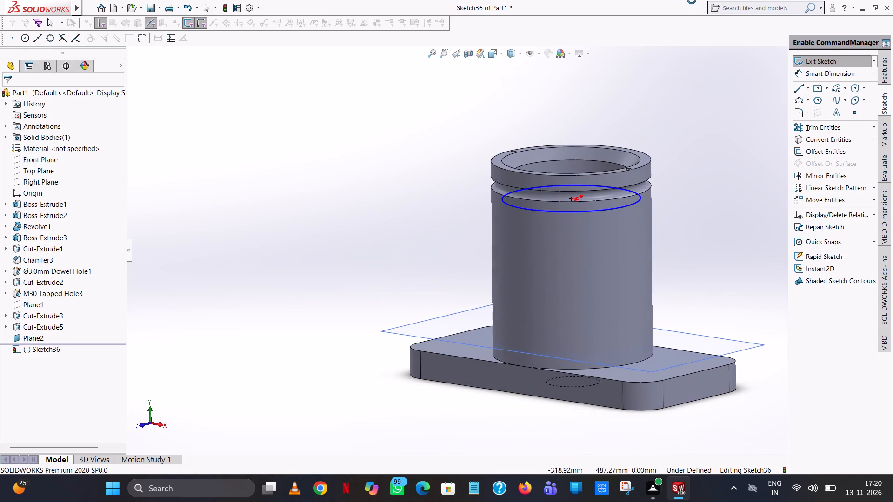
middle_click_drag(692, 0, 691, 0)
middle_click_drag(684, 248, 691, 228)
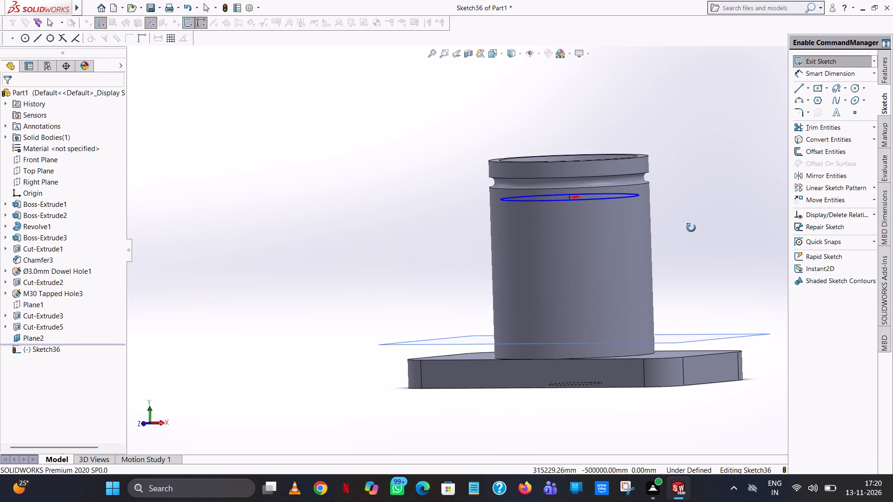
middle_click_drag(691, 228, 691, 228)
left_click(886, 71)
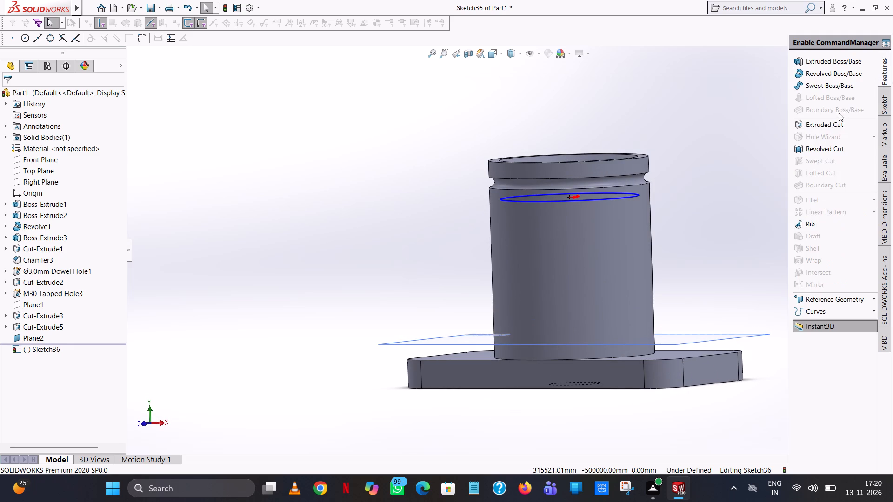
left_click(833, 123)
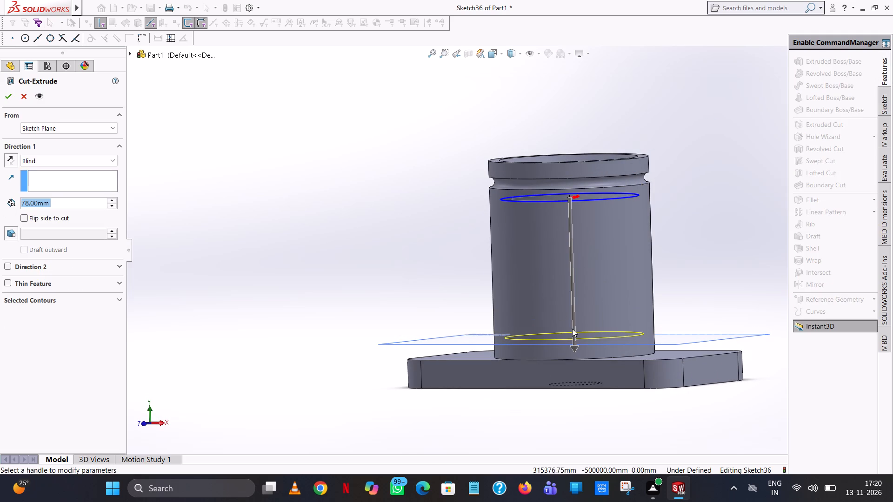
left_click(3, 97)
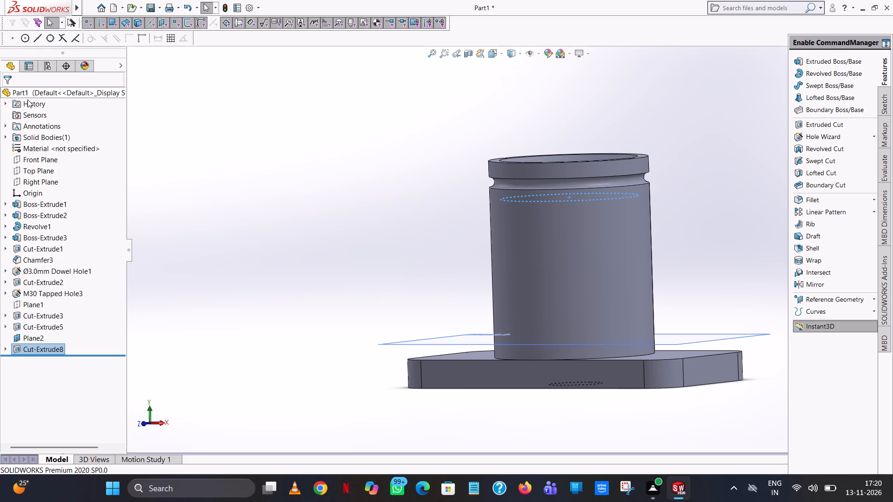
Examine the new bore through the cylinder's open mouth and from the side.
left_click(333, 180)
middle_click_drag(359, 162, 353, 350)
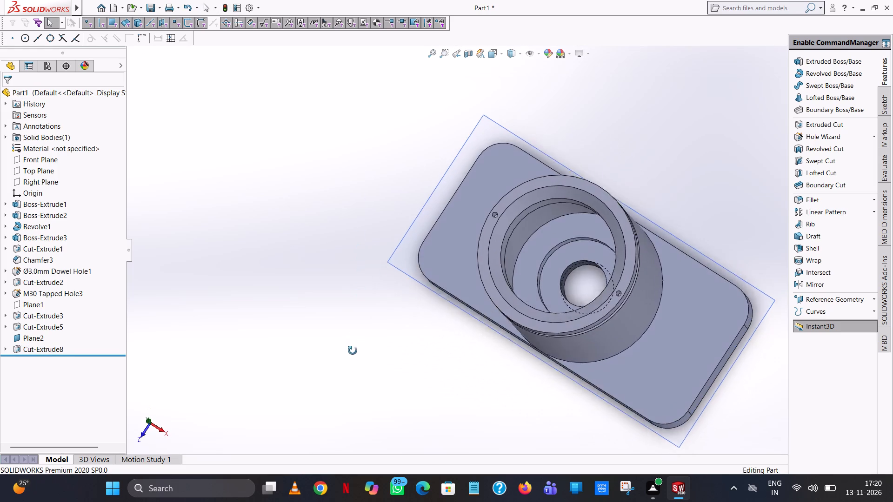
middle_click_drag(353, 350, 368, 343)
left_click(662, 153)
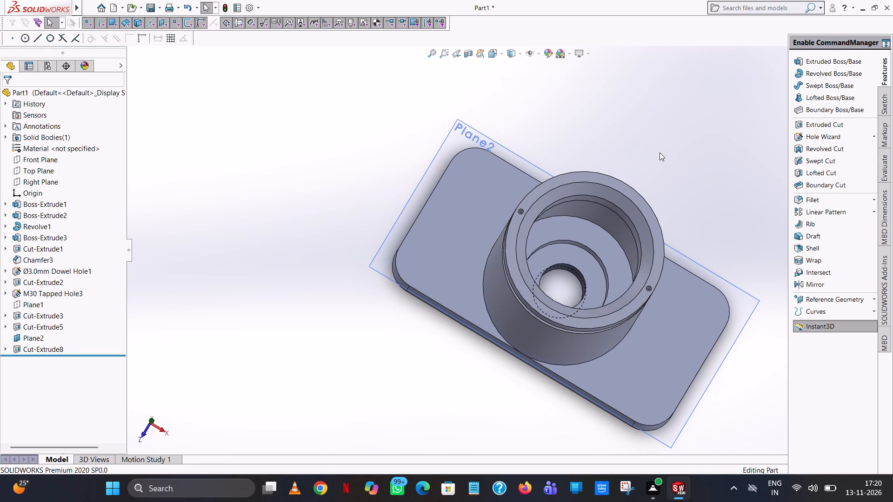
middle_click_drag(568, 213, 549, 267)
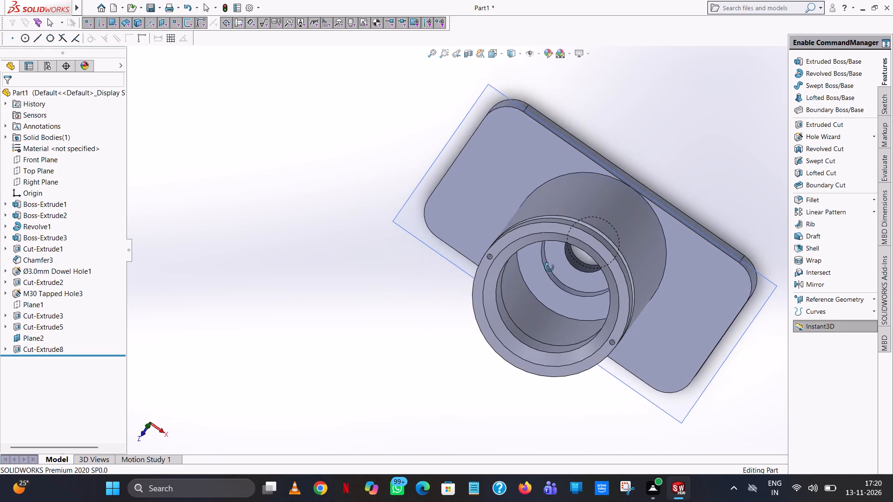
middle_click_drag(549, 267, 535, 4)
scroll(620, 76, "down", 1)
scroll(545, 4, "up", 1)
middle_click_drag(604, 221, 624, 187)
scroll(630, 189, "up", 1)
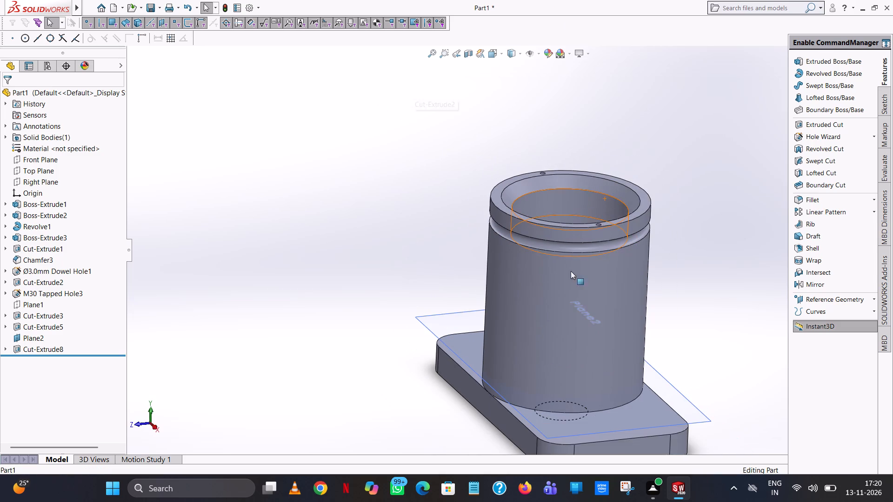
Hide Plane2.
left_click(20, 338)
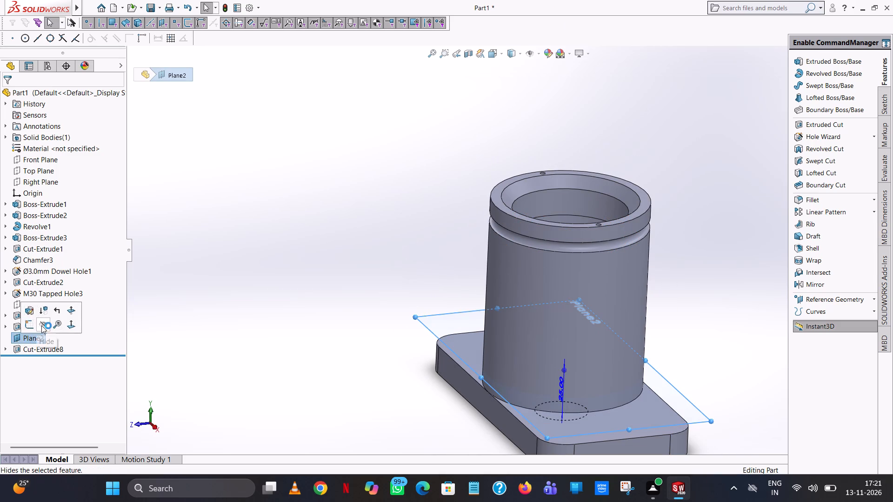
left_click(41, 325)
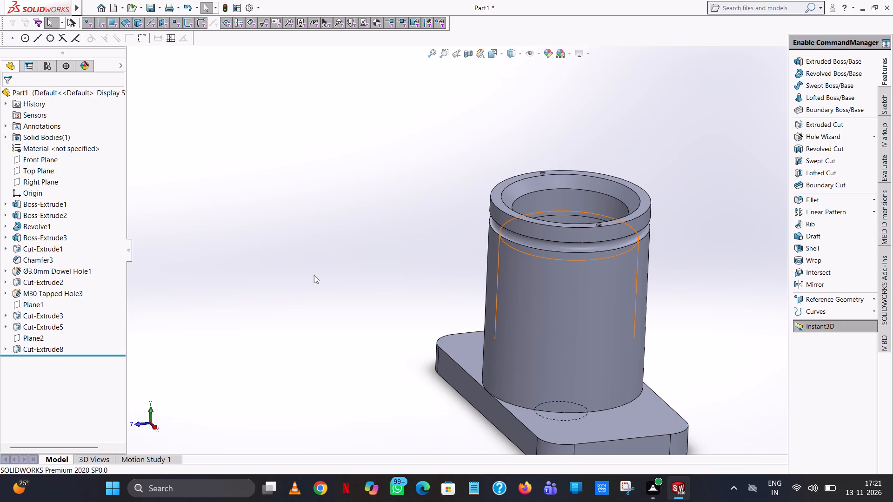
On the Front Plane, sketch a sloping line about 66 mm long from the midpoint of the cylinder's +X outer edge to the base plate's upper corner.
scroll(629, 344, "up", 1)
middle_click_drag(628, 341, 615, 324)
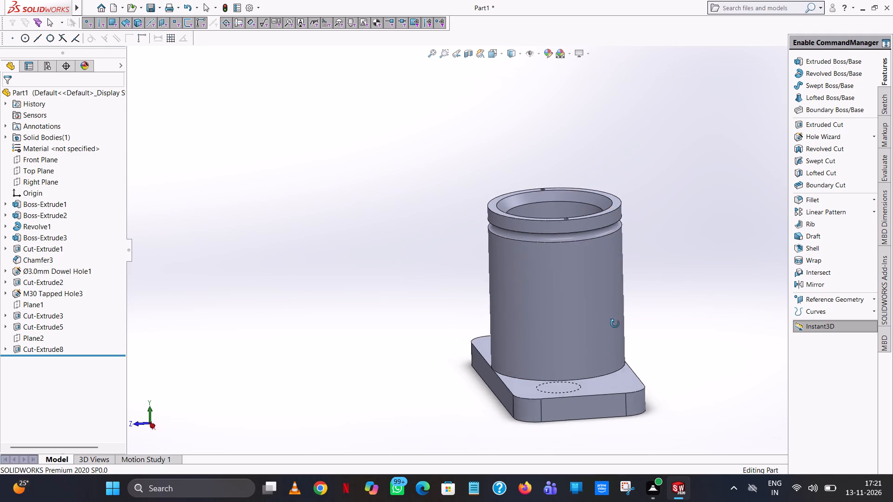
middle_click_drag(615, 324, 614, 318)
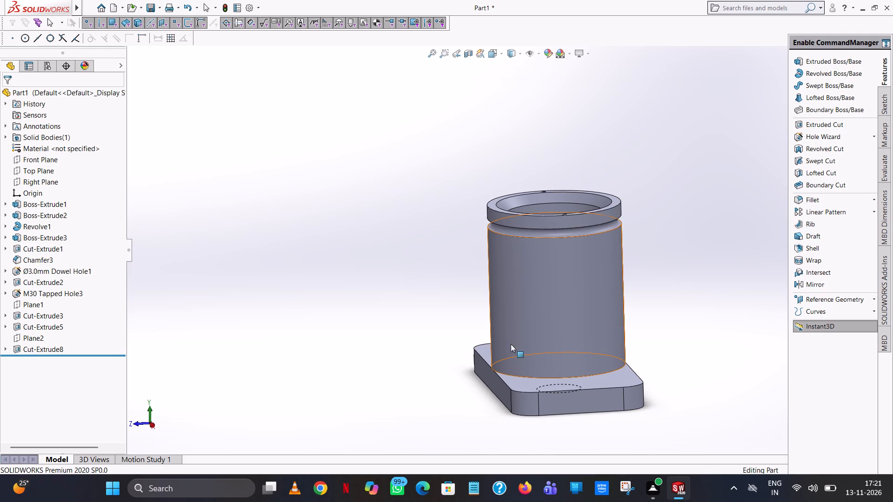
middle_click_drag(480, 352, 574, 370)
scroll(573, 370, "up", 1)
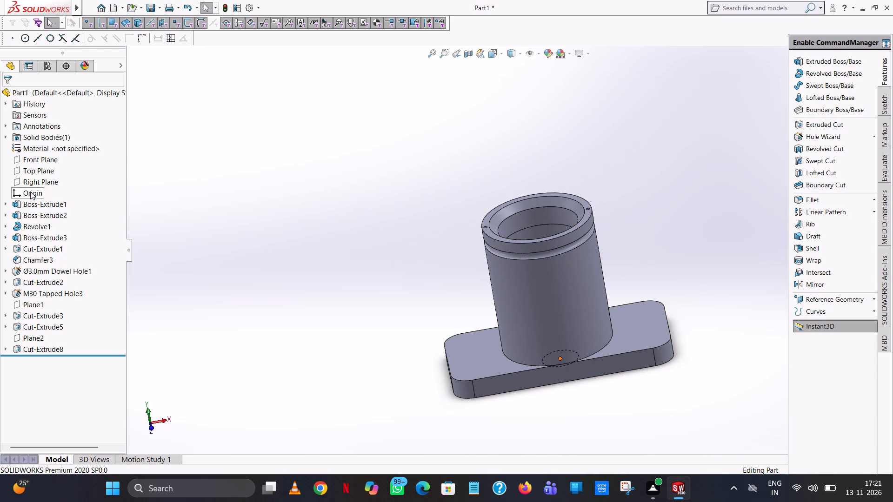
left_click(34, 153)
left_click(34, 158)
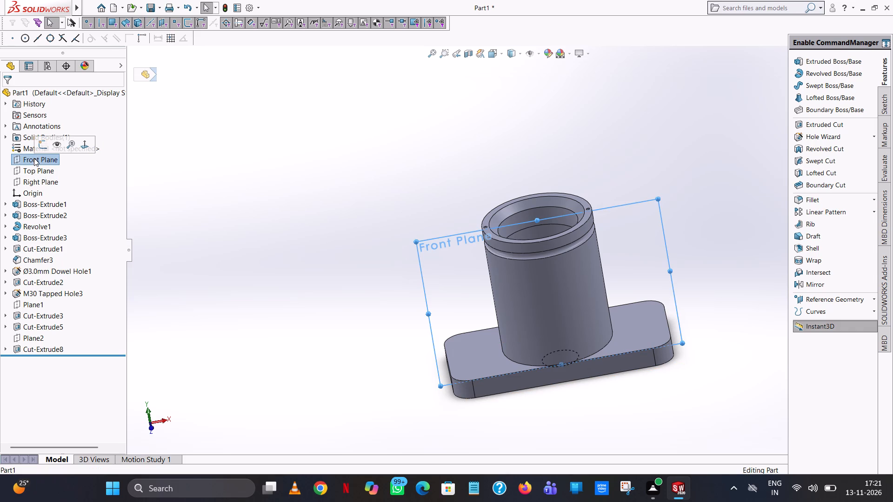
left_click(41, 145)
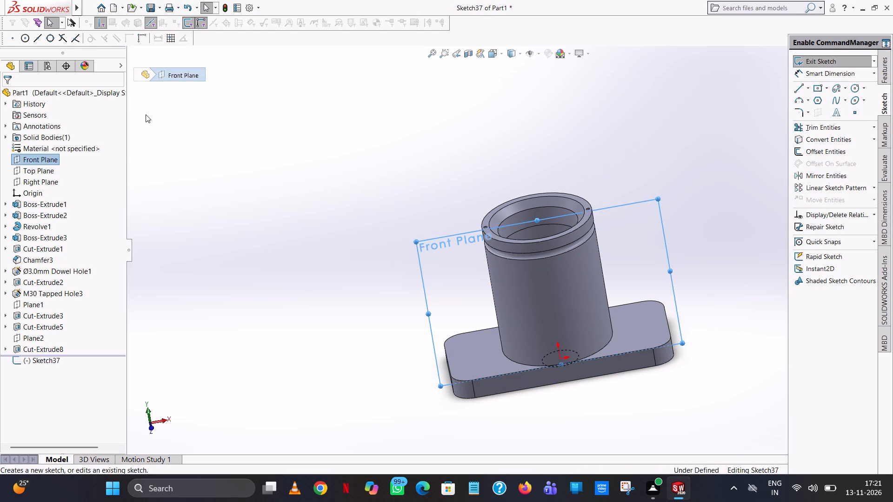
left_click(502, 53)
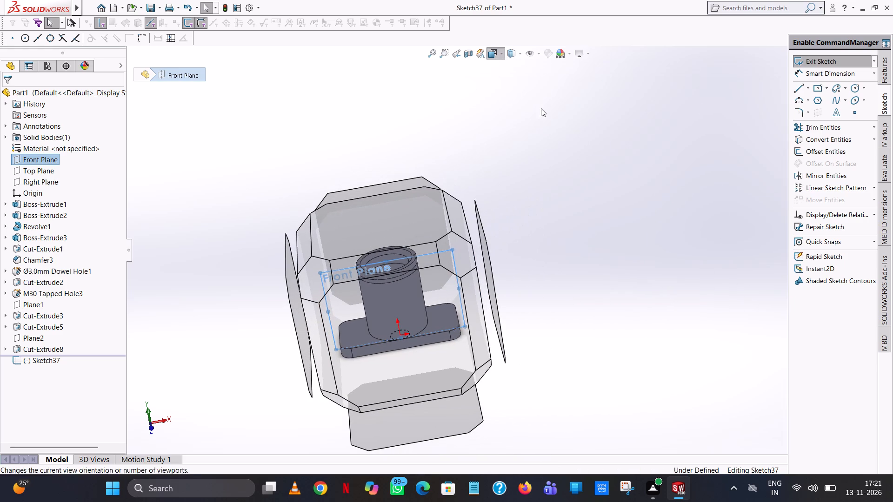
left_click(543, 109)
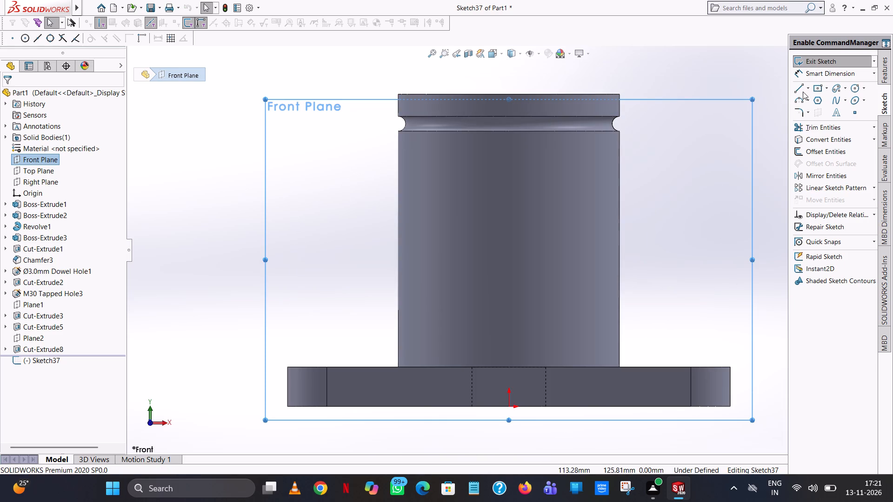
left_click(800, 89)
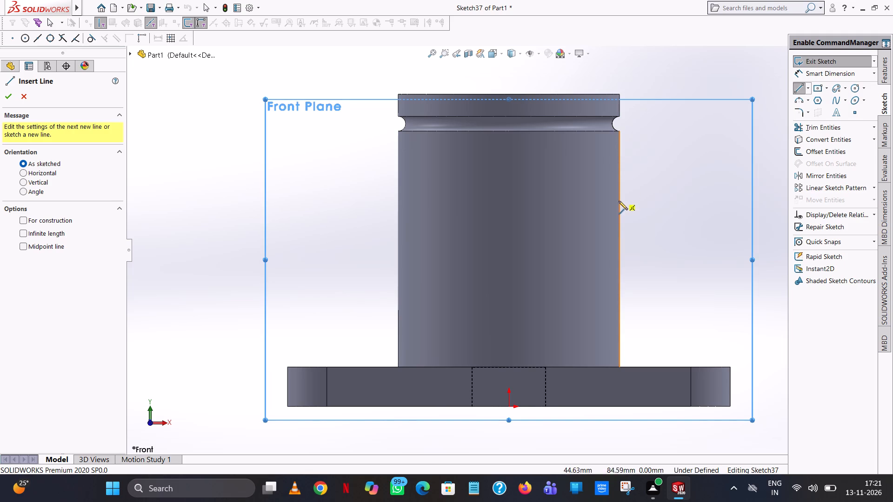
left_click(619, 249)
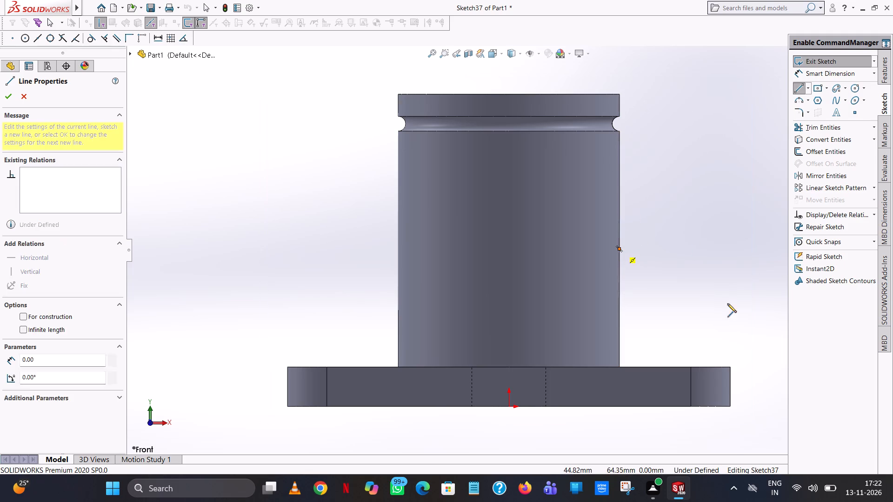
left_click(730, 366)
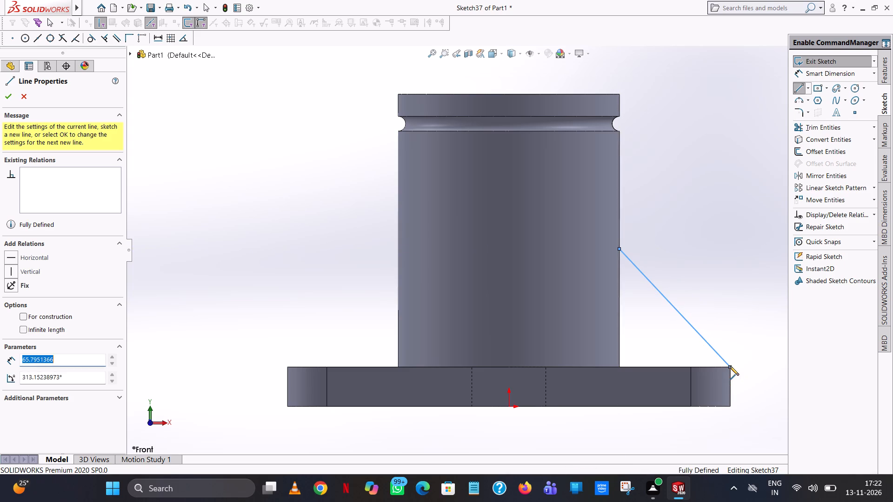
right_click(730, 366)
left_click(742, 371)
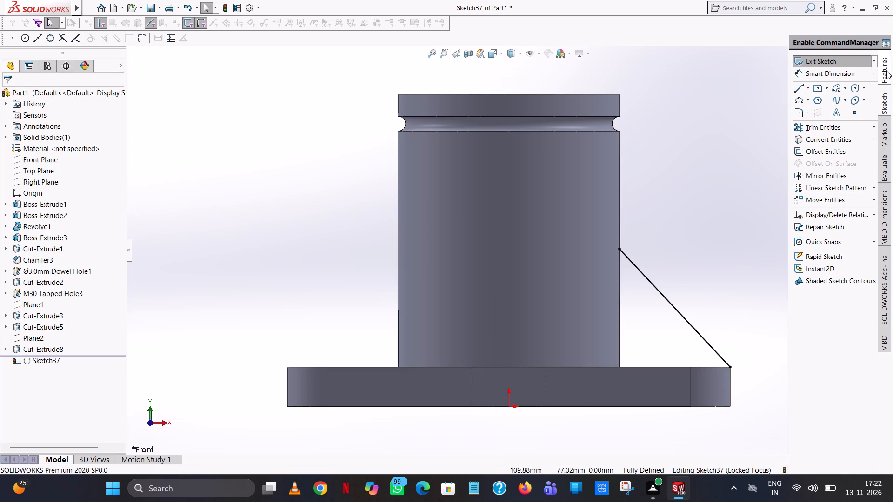
Create an 8 mm thick Rib from the sloping line, filling between the cylinder wall and the base plate.
left_click(886, 71)
left_click(842, 229)
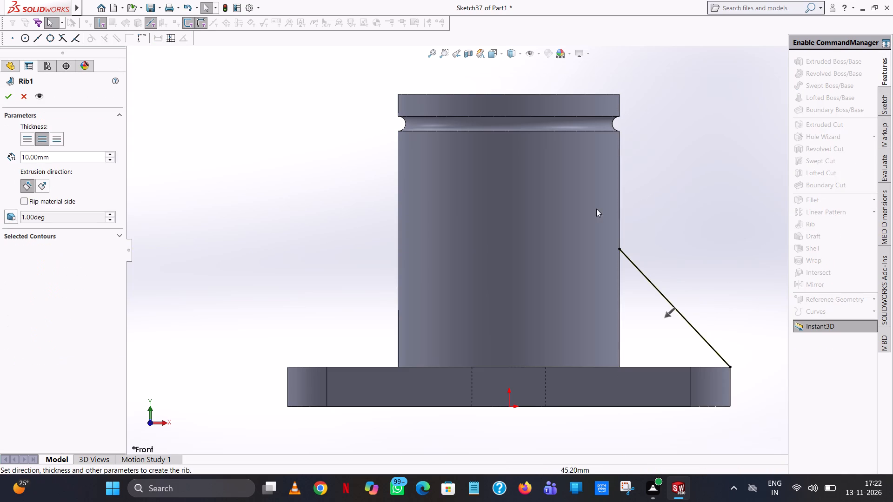
double_click(52, 155)
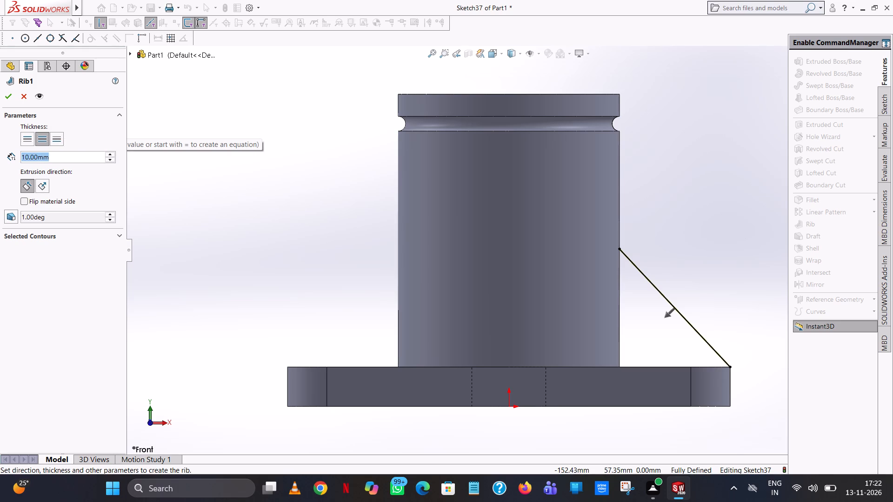
key("8")
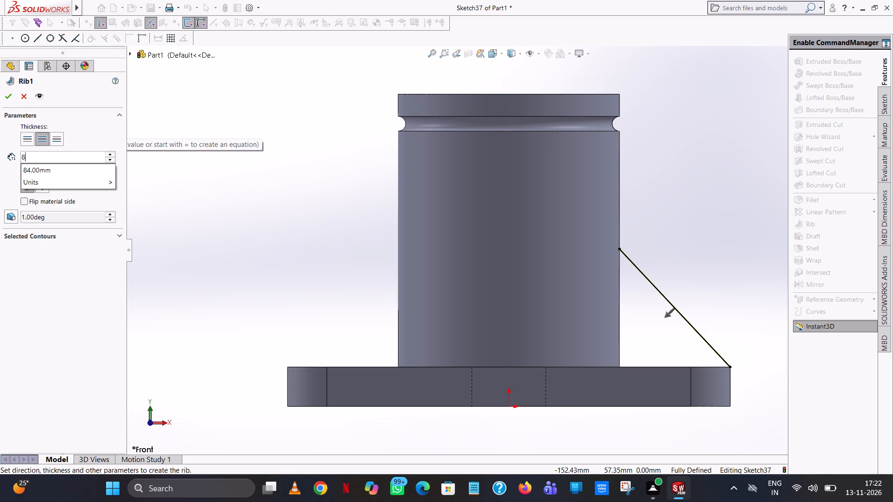
key("Return")
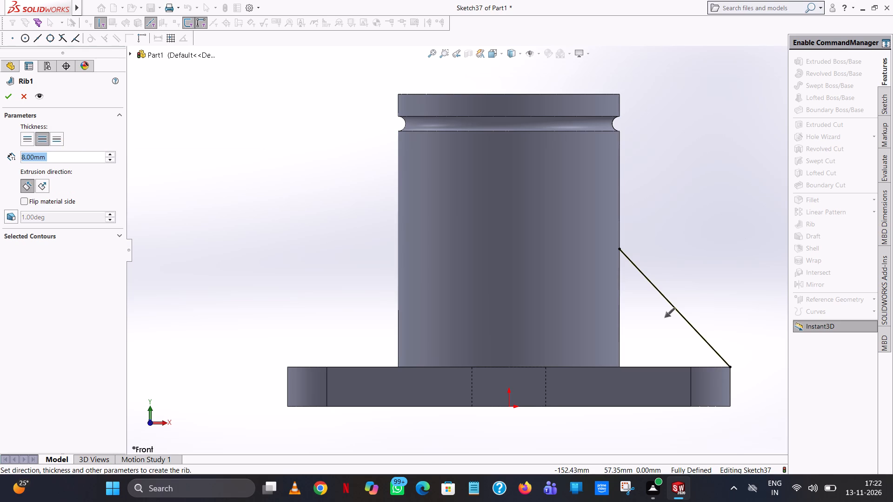
left_click(12, 98)
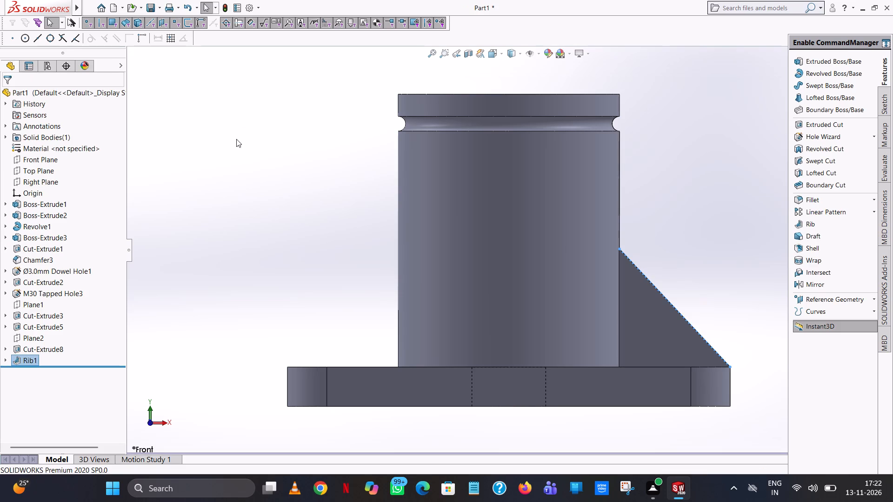
Mirror the rib about the Right Plane to the opposite side of the cylinder.
left_click(199, 139)
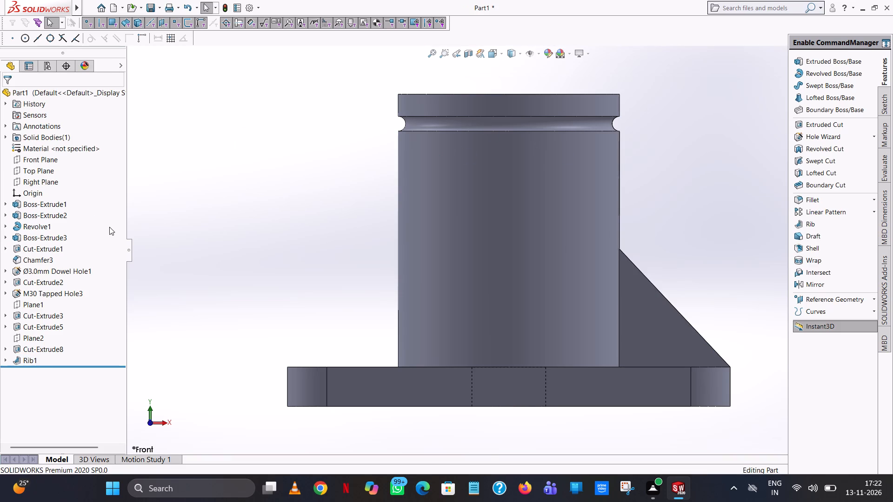
left_click(39, 179)
left_click(824, 280)
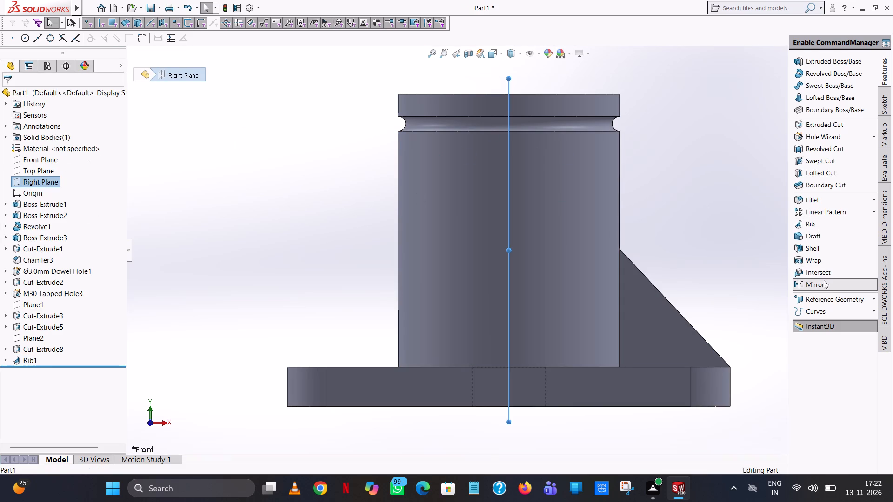
left_click(685, 324)
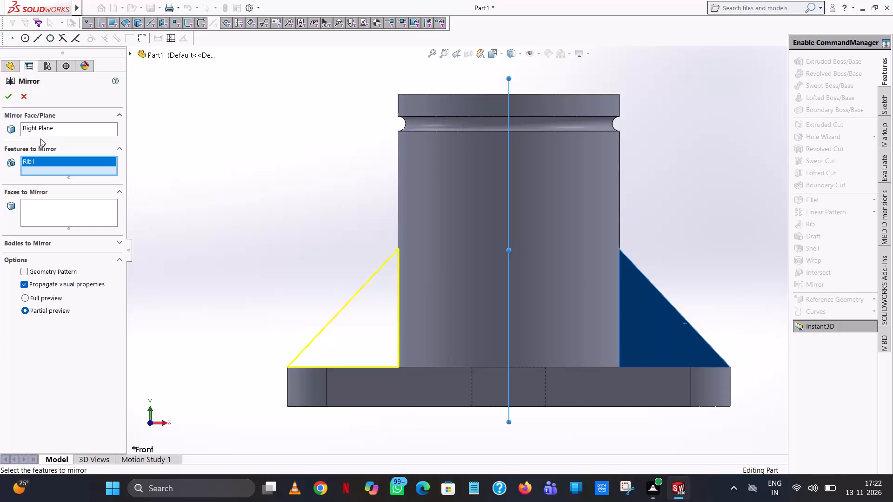
left_click(8, 94)
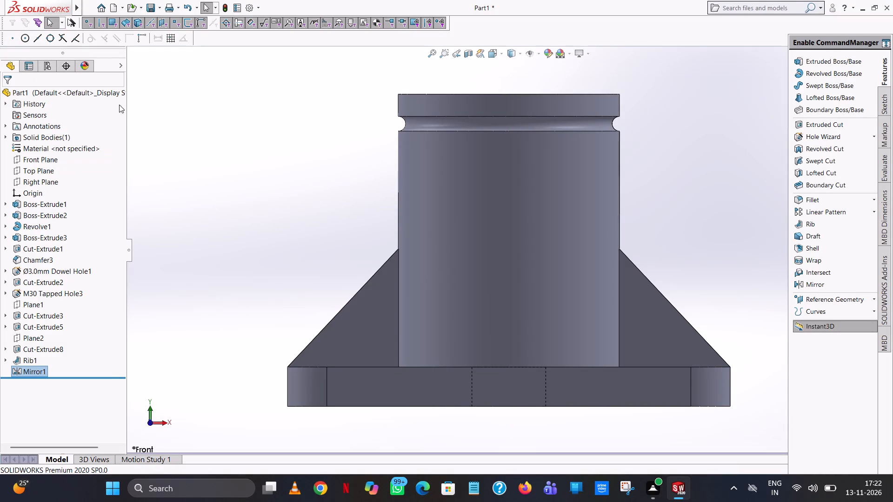
Examine the body with both ribs and its stepped bore from above and at an angle.
scroll(226, 124, "up", 1)
middle_click_drag(226, 124, 201, 310)
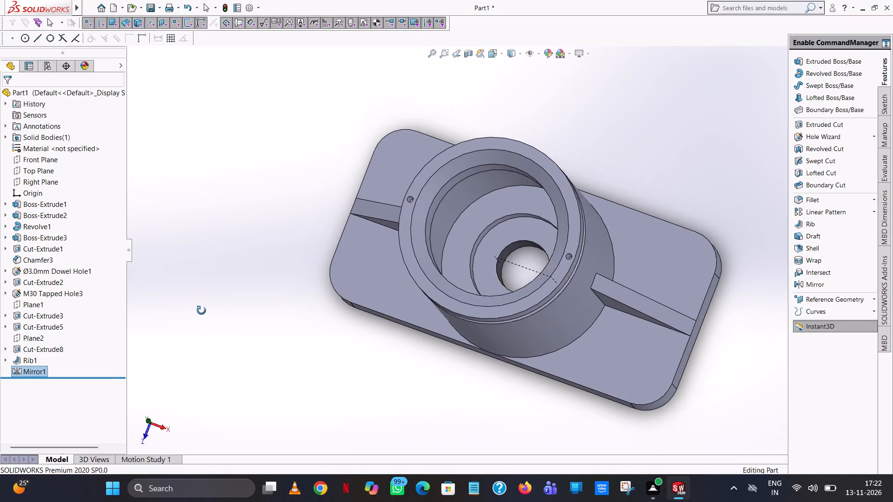
middle_click_drag(201, 310, 207, 304)
left_click(645, 149)
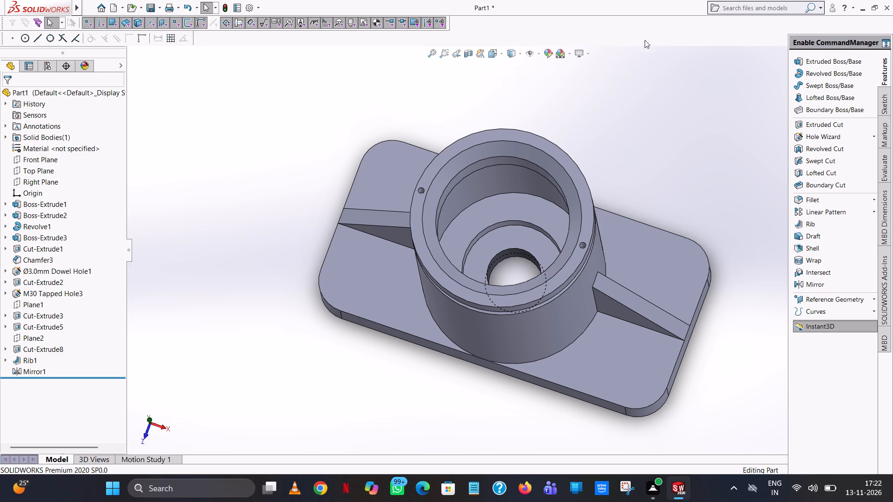
left_click(628, 154)
middle_click_drag(633, 244, 666, 173)
scroll(627, 168, "up", 1)
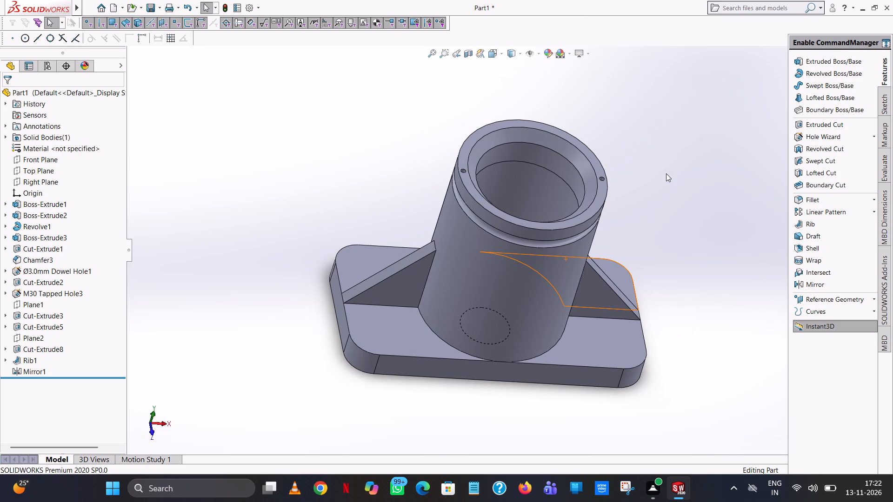
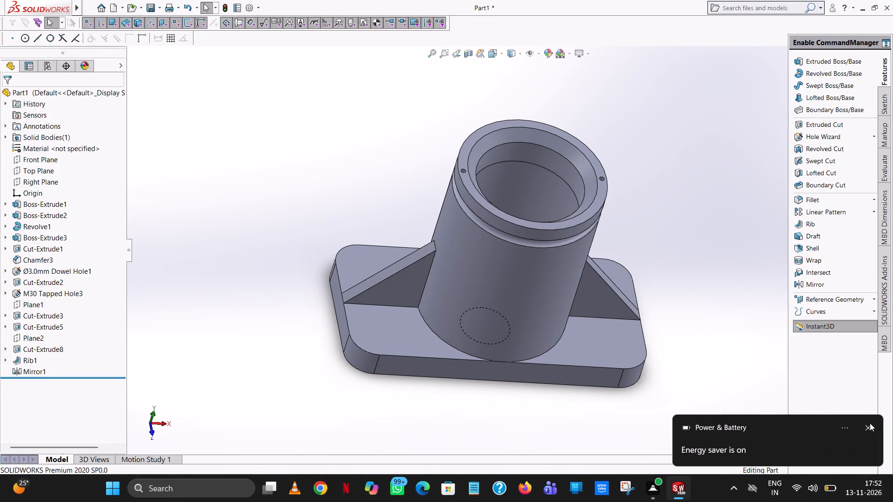
Dismiss the Power & Battery notification covering the corner of the part window.
left_click(870, 422)
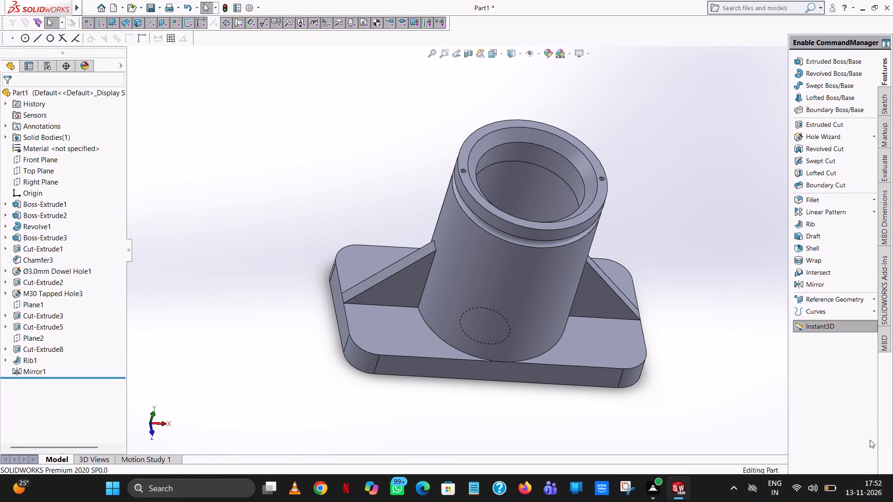
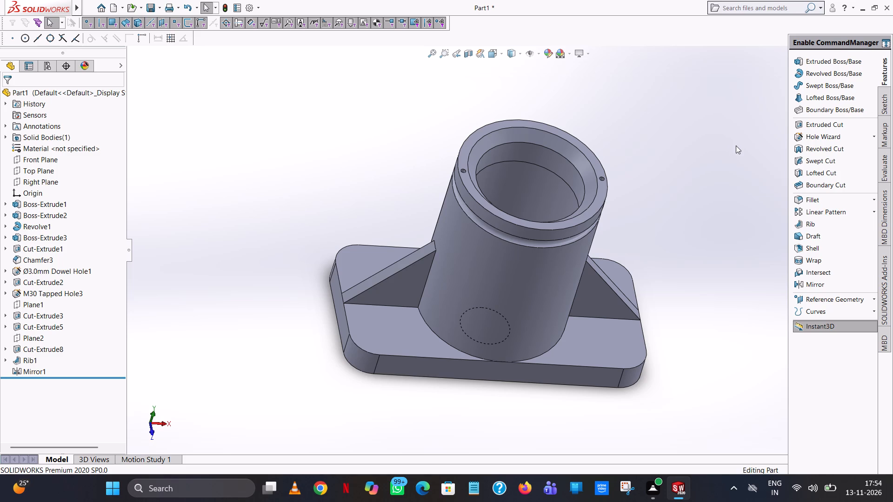
Start a new sketch on the Right Plane and orient the view normal to it.
middle_click_drag(520, 380, 526, 277)
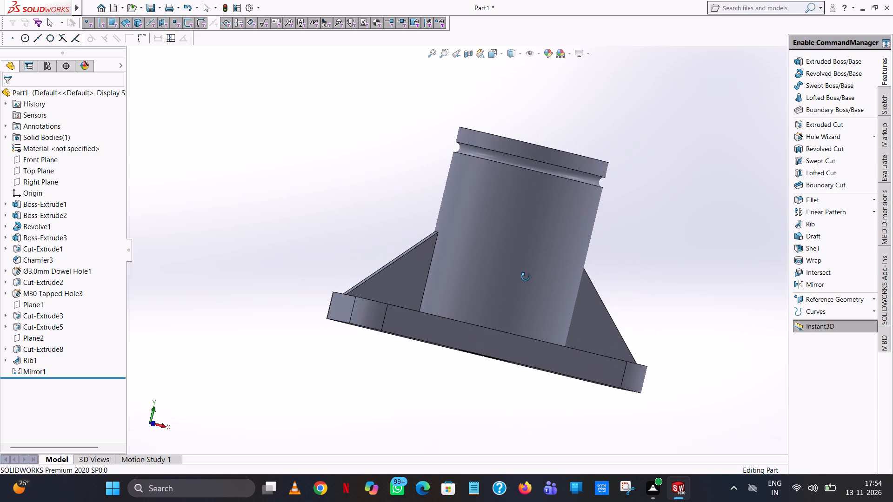
middle_click_drag(526, 277, 409, 279)
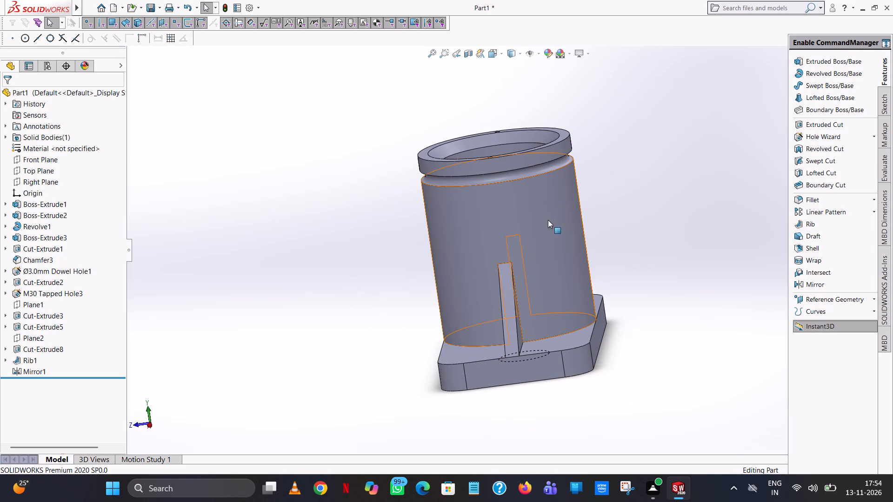
left_click(675, 155)
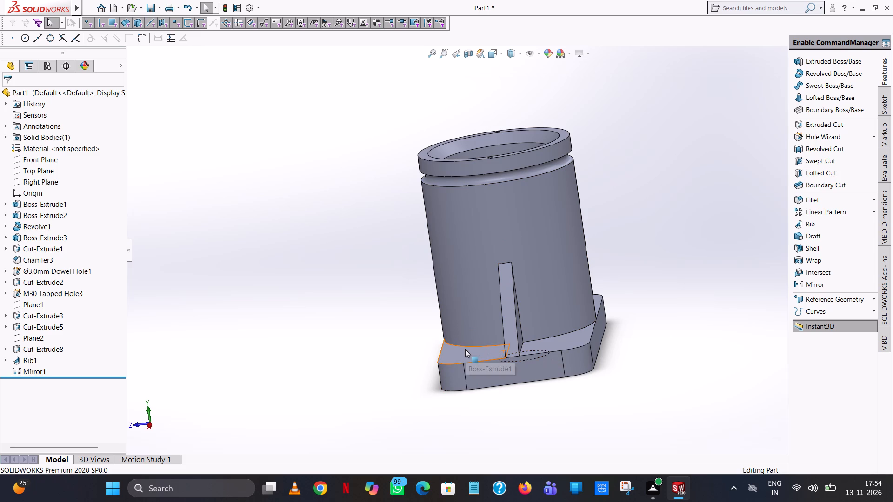
middle_click_drag(473, 321, 476, 300)
scroll(476, 300, "up", 1)
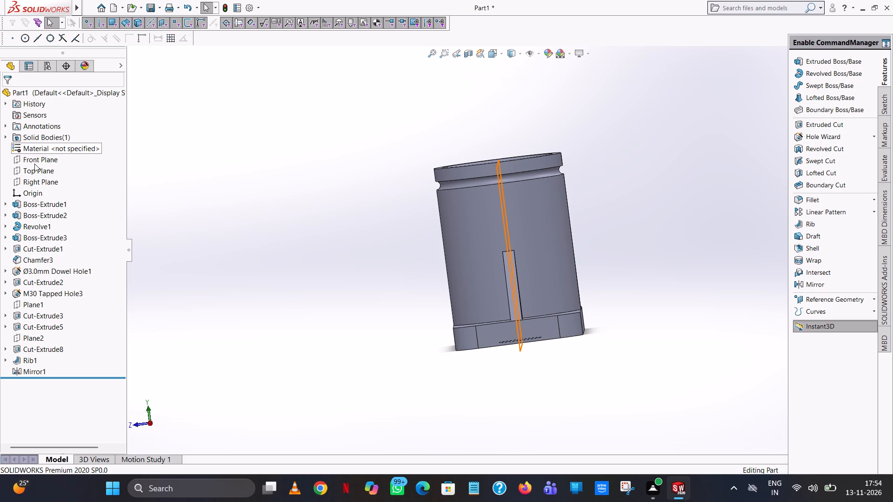
left_click(31, 178)
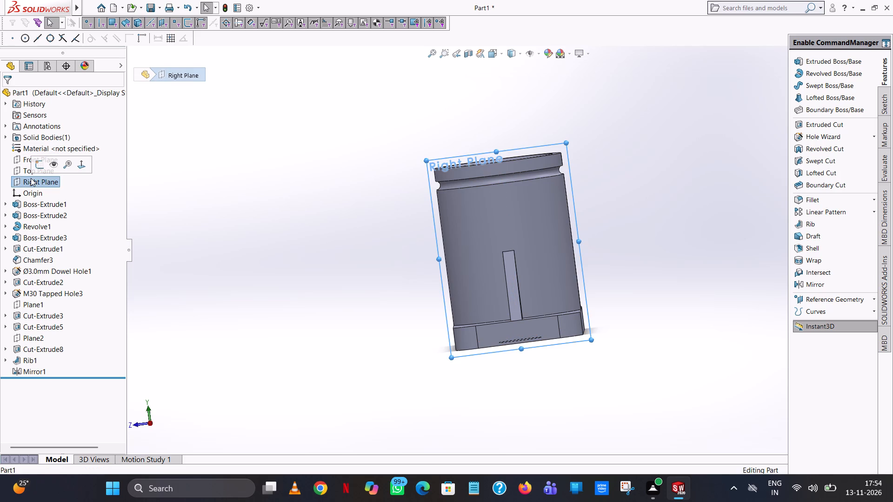
left_click(41, 163)
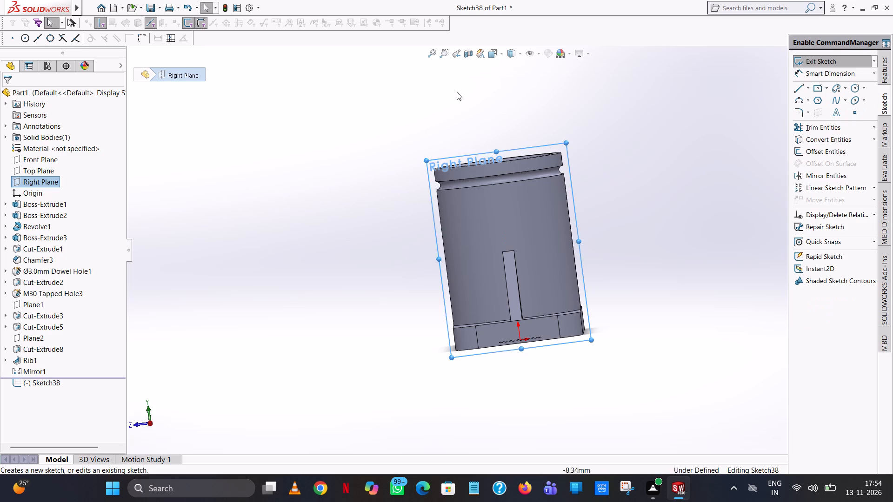
middle_click_drag(366, 130, 371, 248)
scroll(371, 248, "down", 1)
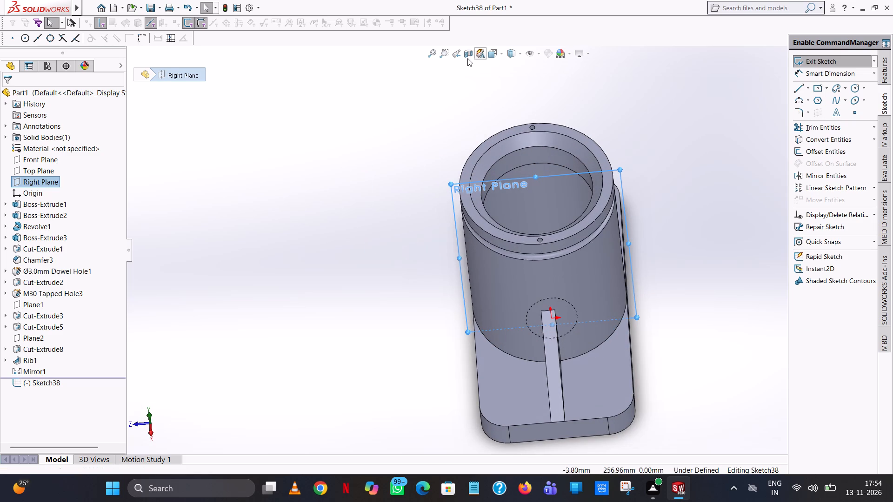
left_click(500, 54)
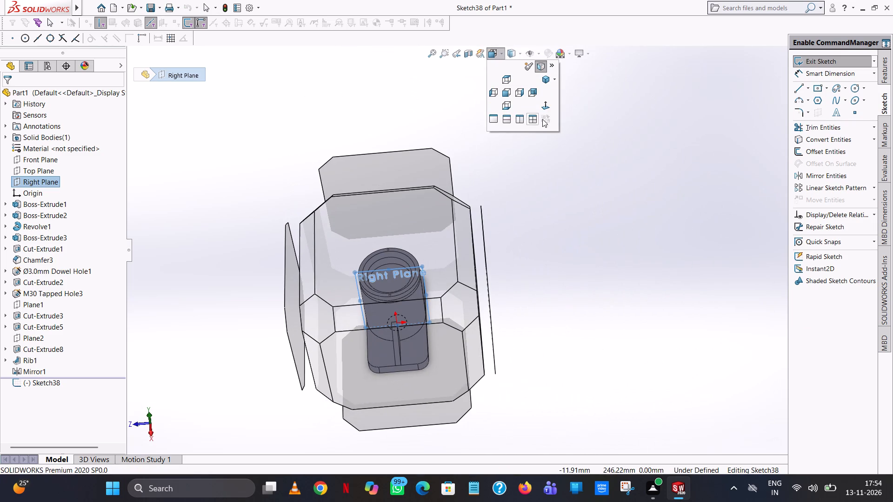
left_click(546, 106)
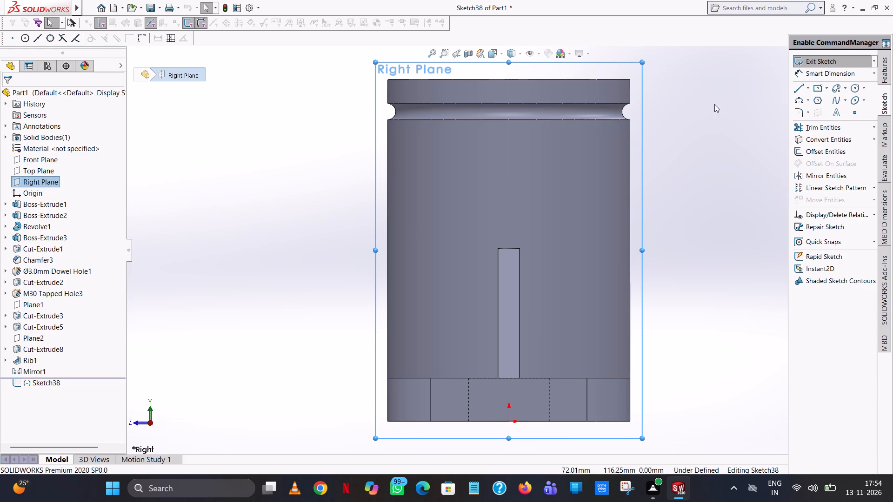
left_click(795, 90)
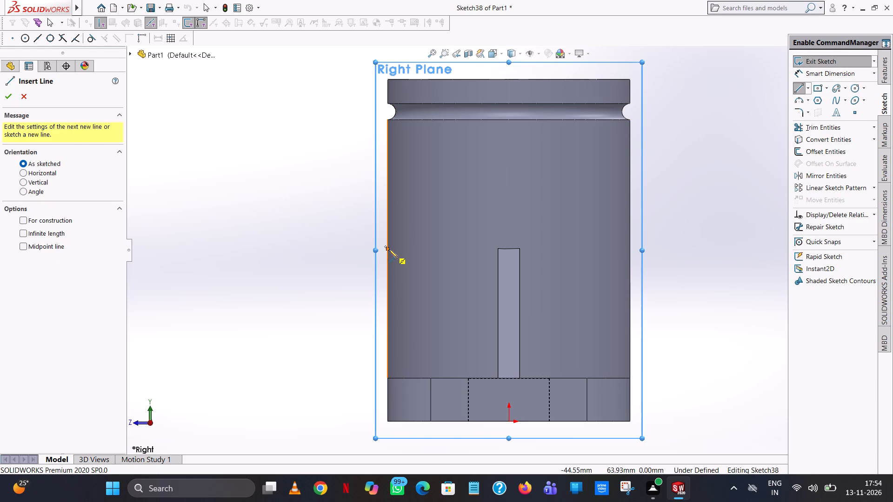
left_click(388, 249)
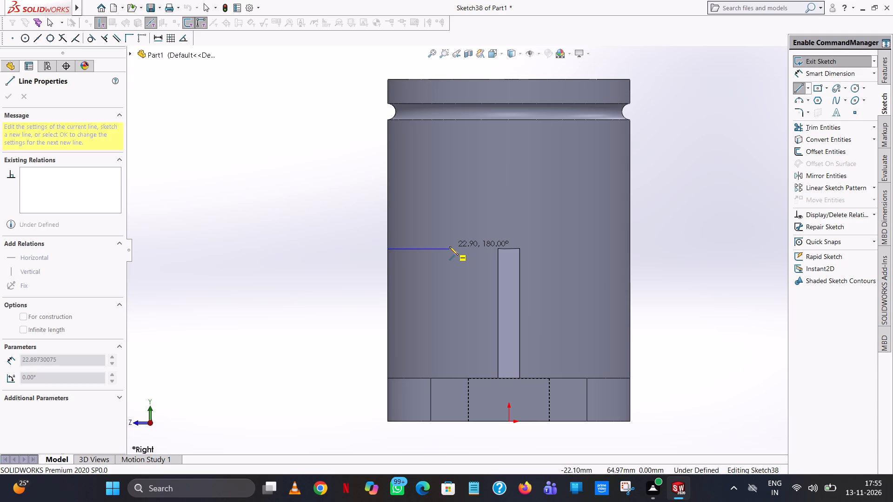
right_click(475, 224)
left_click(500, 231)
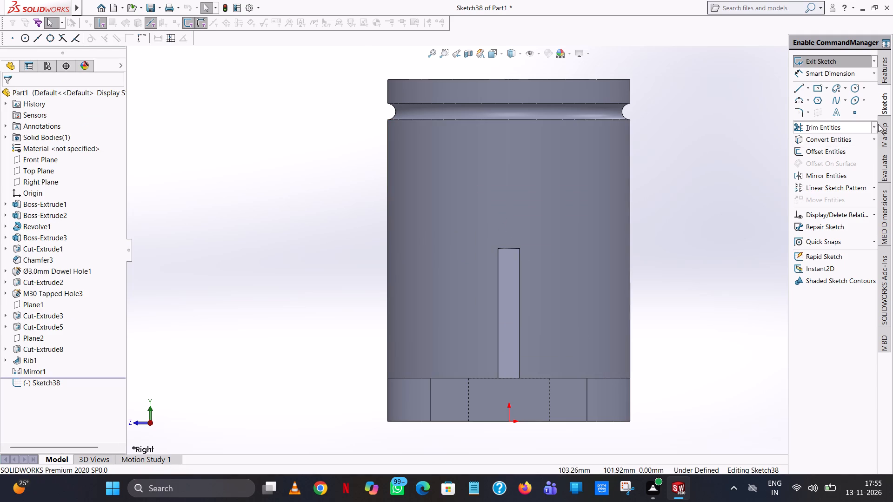
Sketch a circle of radius 30 mm centred on the cylinder's outer silhouette edge, 64 mm above the origin and level with the rib's top.
left_click(852, 86)
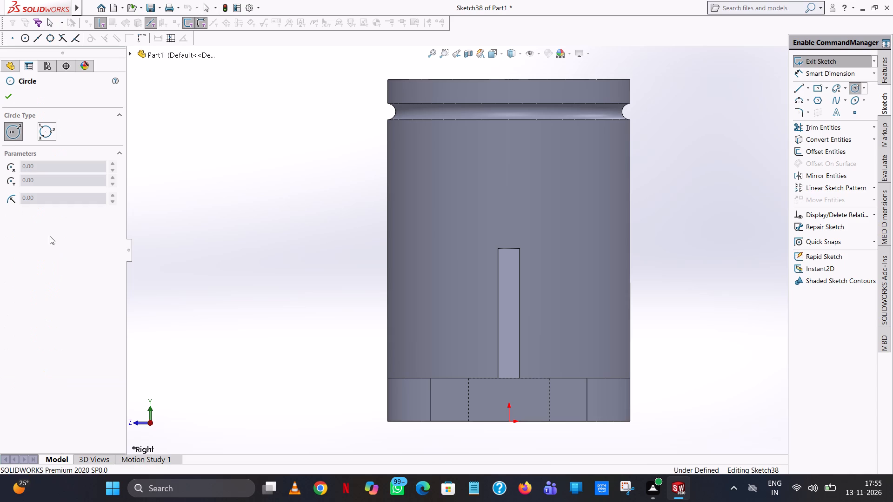
left_click(386, 247)
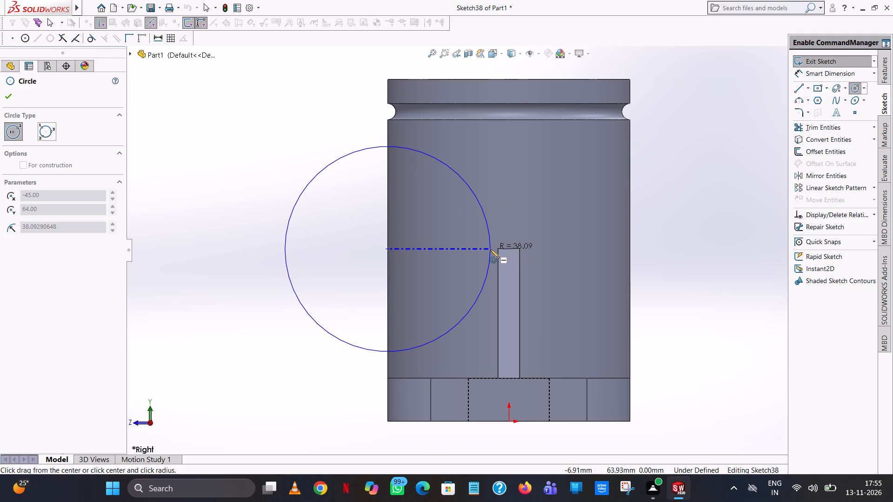
left_click(490, 249)
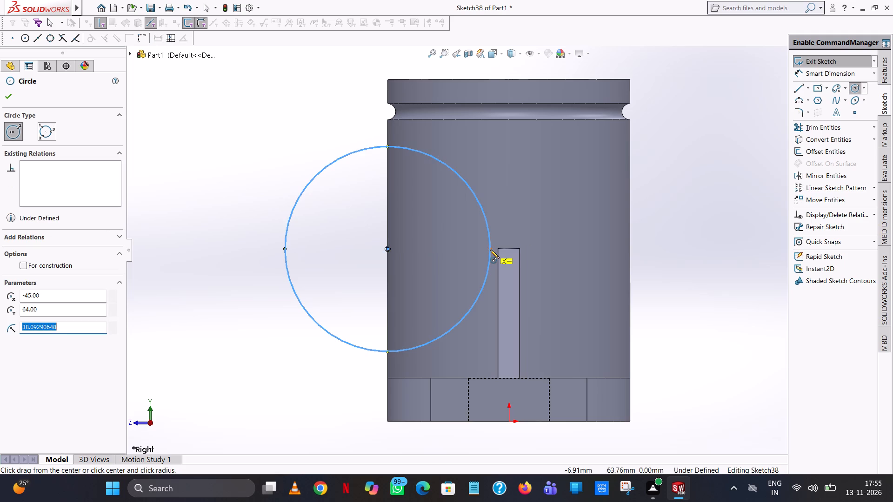
type("30")
key("Return")
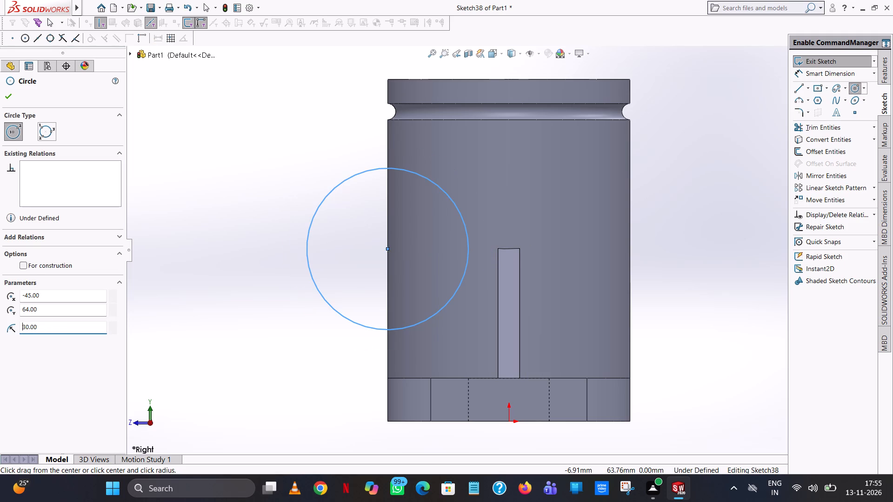
right_click(490, 250)
left_click(500, 254)
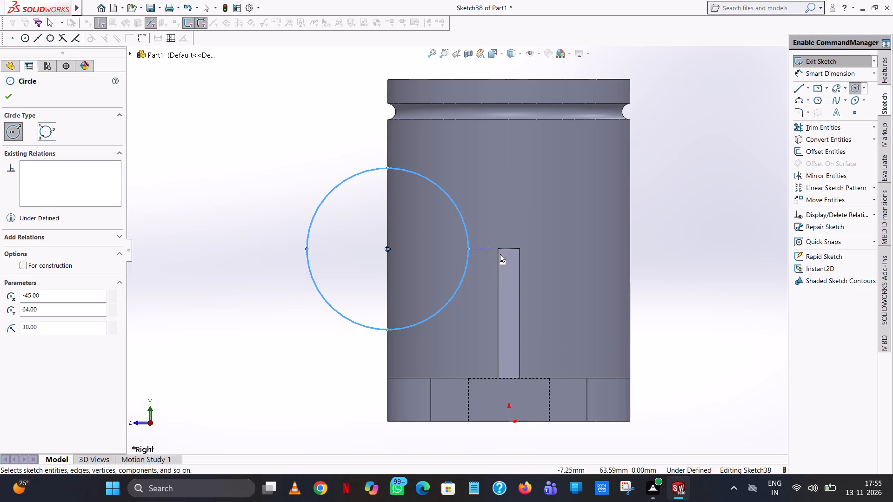
left_click(700, 186)
Add a diameter dimension to the circle, placed above it.
left_click(865, 76)
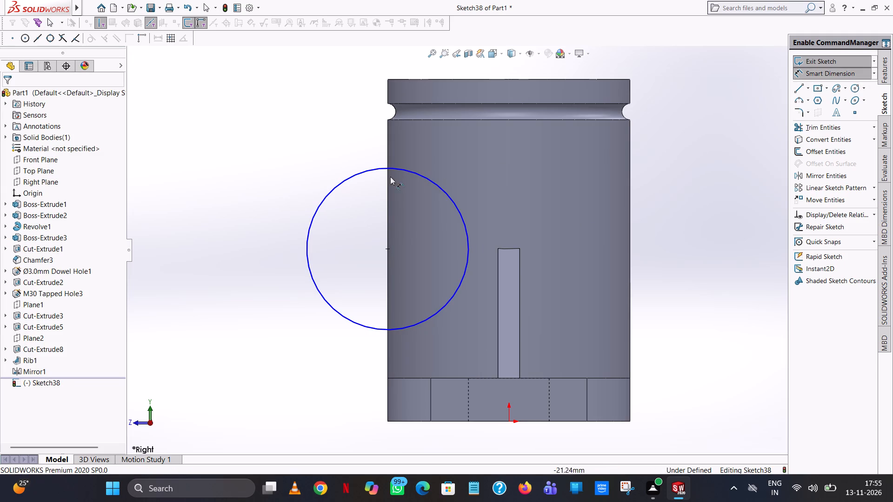
left_click(362, 171)
left_click(335, 131)
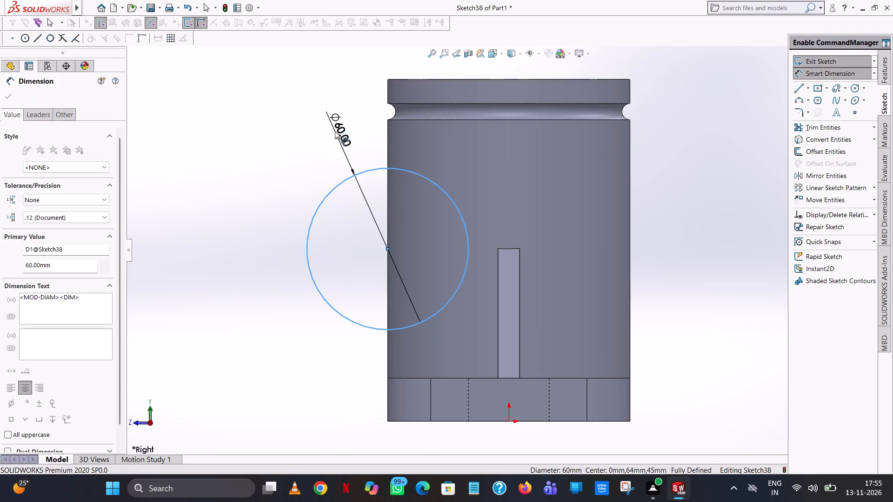
left_click(294, 121)
left_click(249, 141)
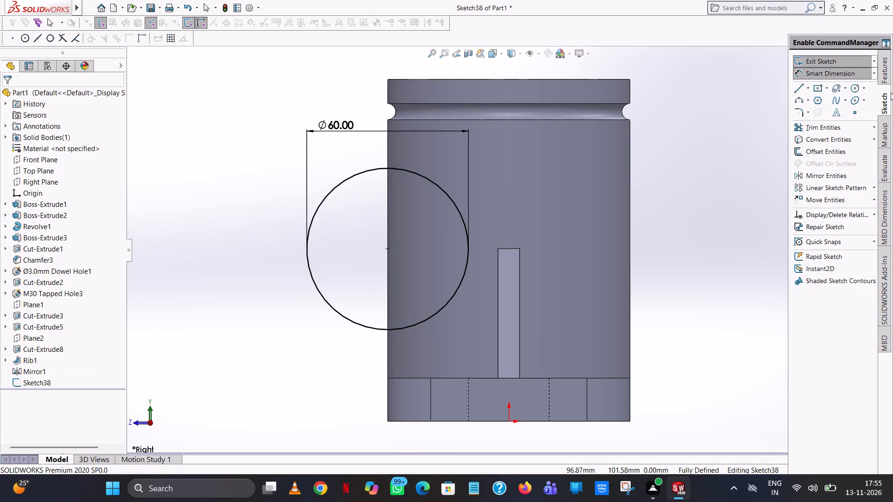
Extrude the circle as a boss with a Mid Plane end condition and 110 mm depth, merged with the housing.
left_click(886, 72)
left_click(844, 63)
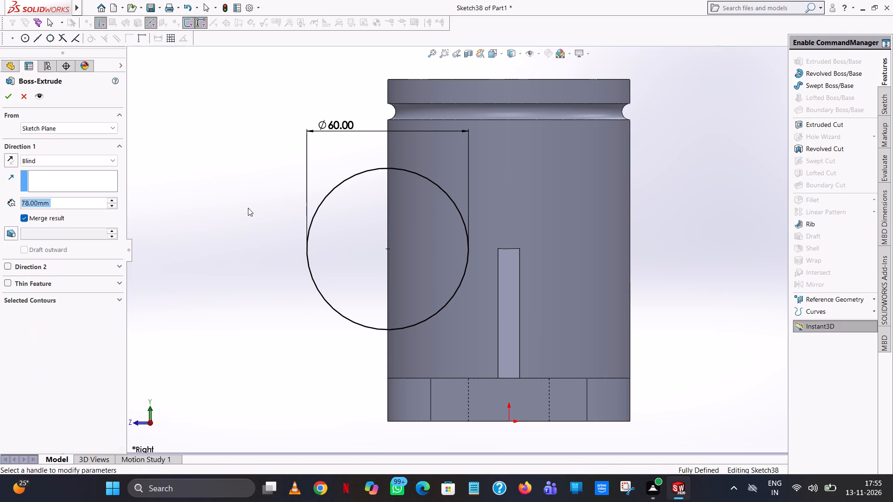
middle_click_drag(198, 235, 251, 320)
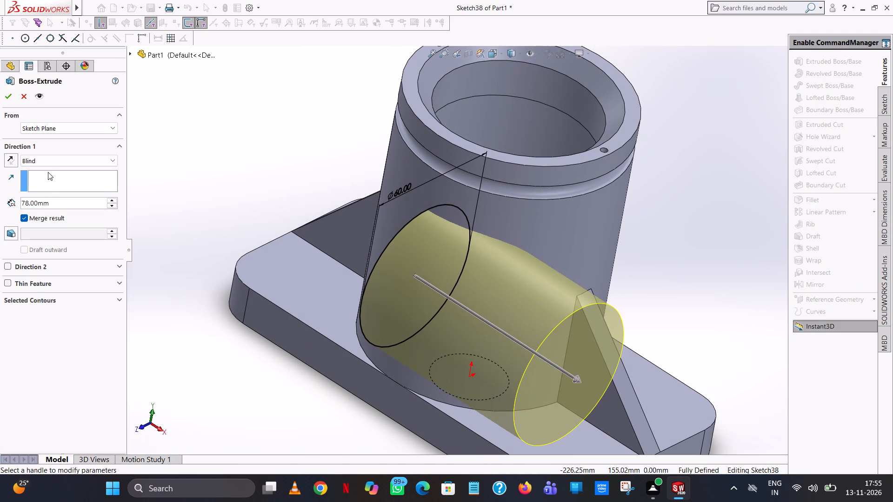
left_click(48, 160)
left_click(24, 223)
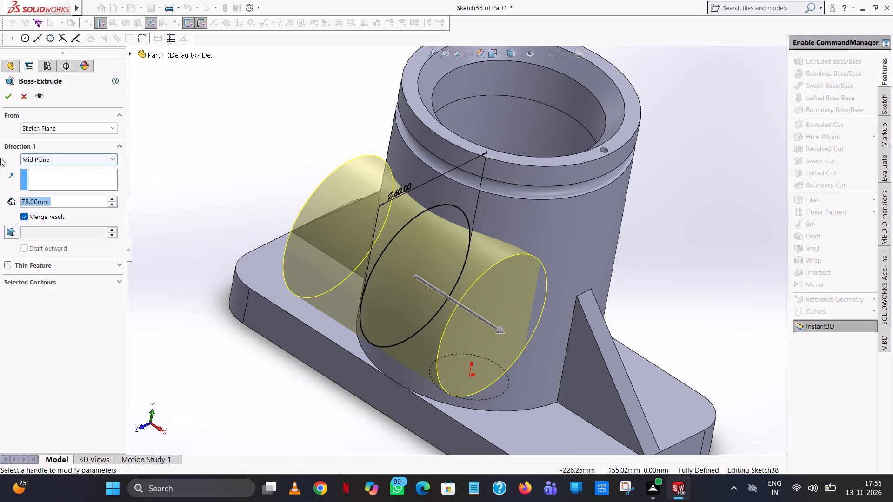
left_click(109, 197)
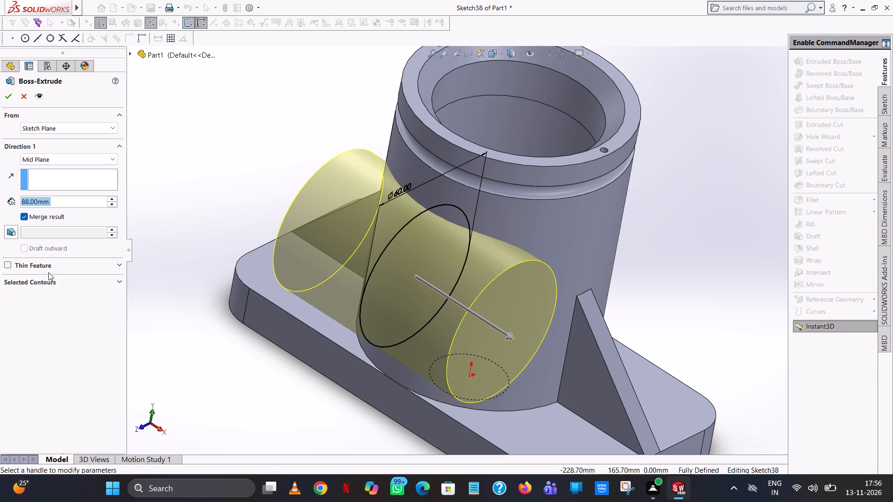
type("110")
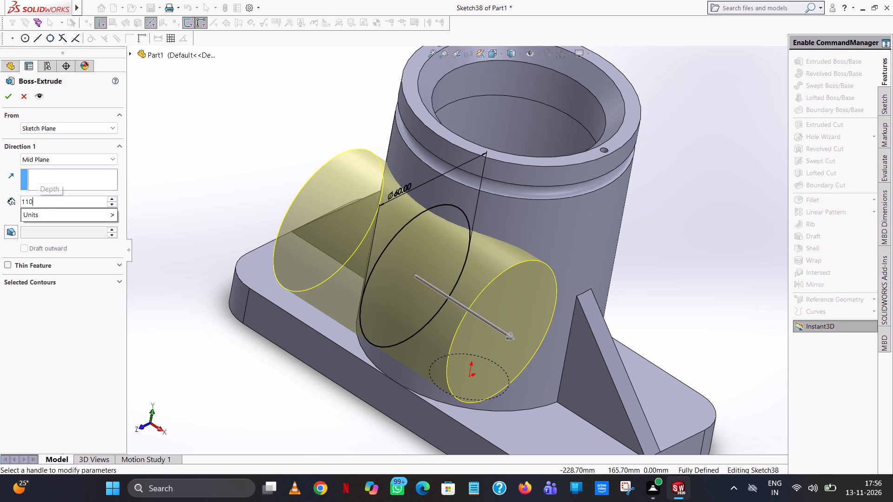
key("Return")
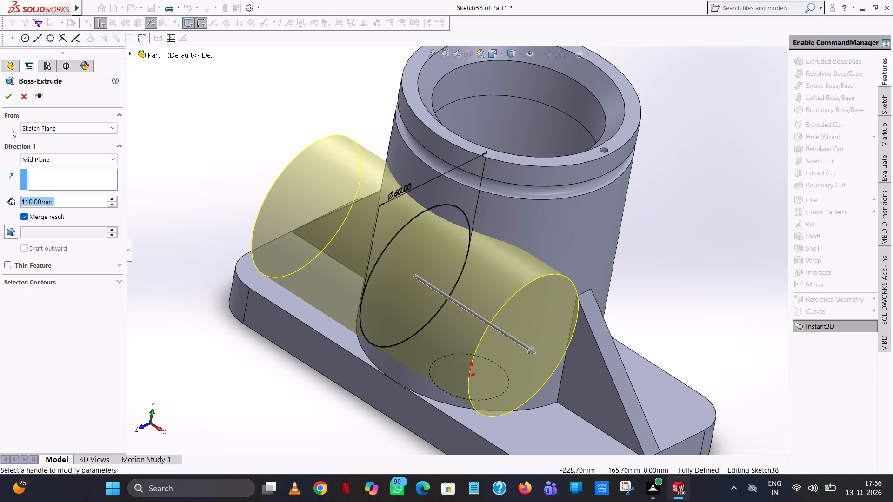
left_click(10, 91)
left_click(267, 119)
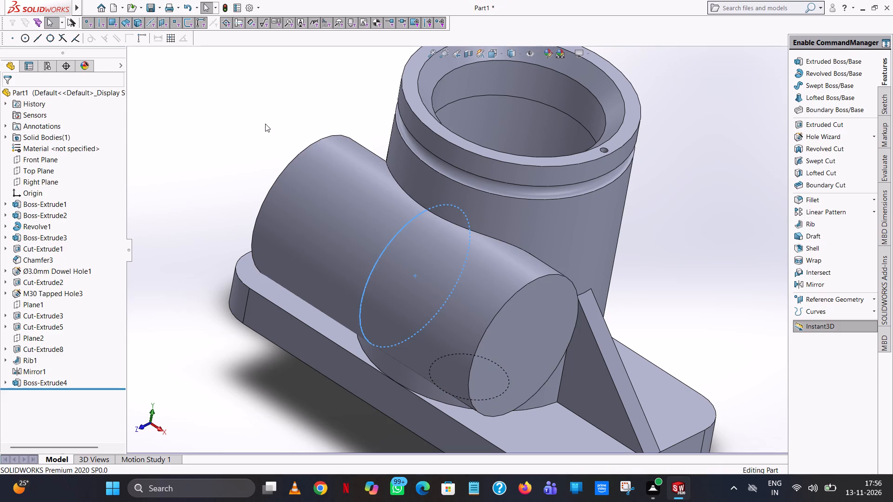
middle_click_drag(264, 124, 209, 108)
scroll(261, 123, "up", 1)
left_click(224, 136)
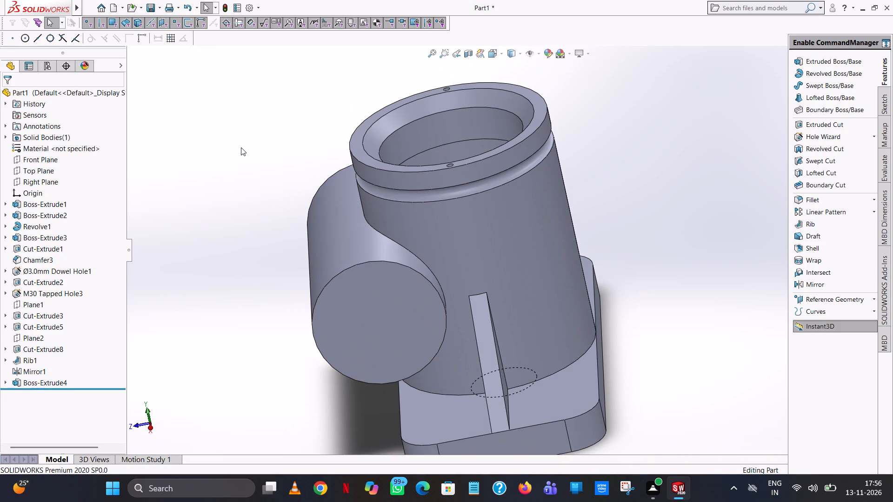
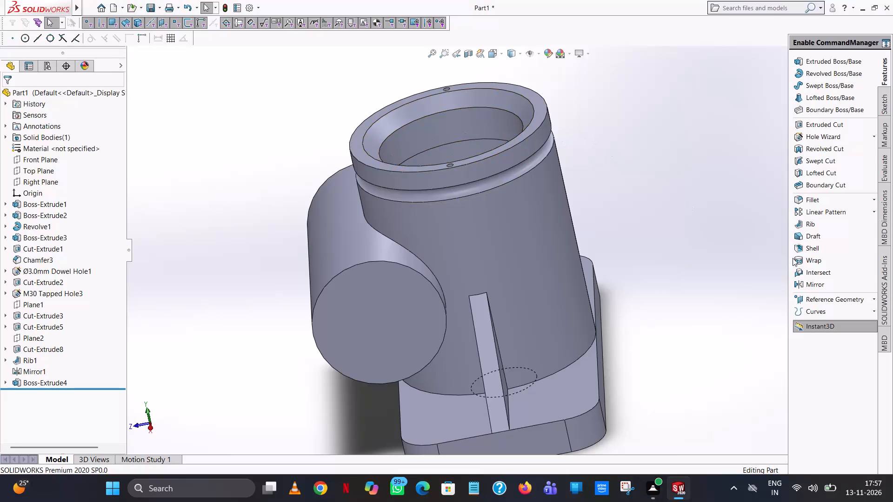
Start an Extruded Cut sketch on the horizontal boss's flat circular end face and orient the view normal to it.
left_click(694, 229)
left_click(836, 123)
left_click(351, 309)
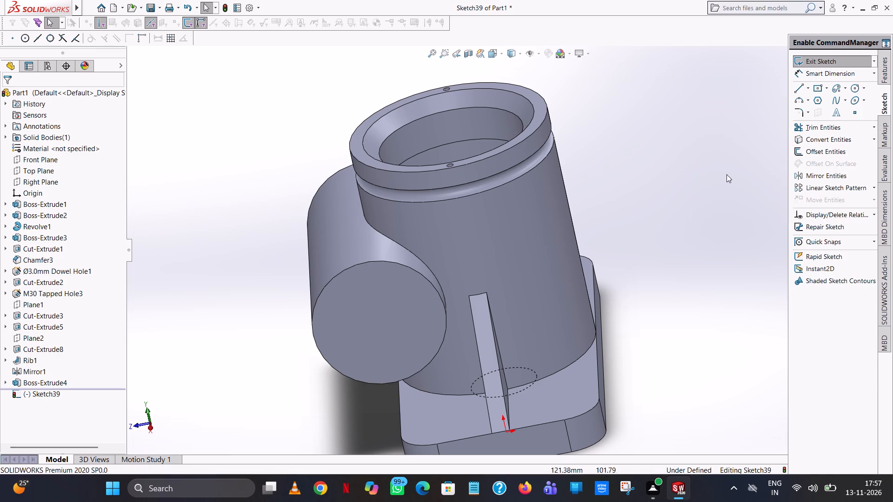
left_click(501, 54)
left_click(543, 100)
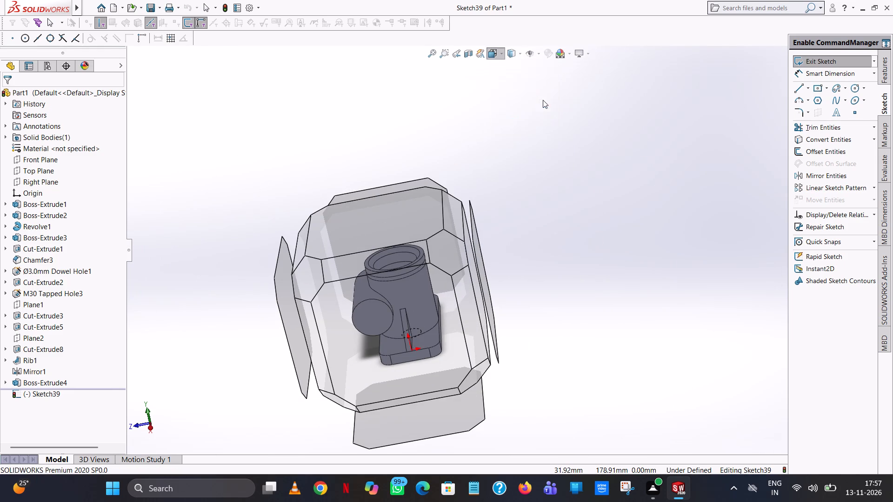
Sketch a circle of radius 45/2 mm on the end face, concentric with the boss.
left_click(854, 86)
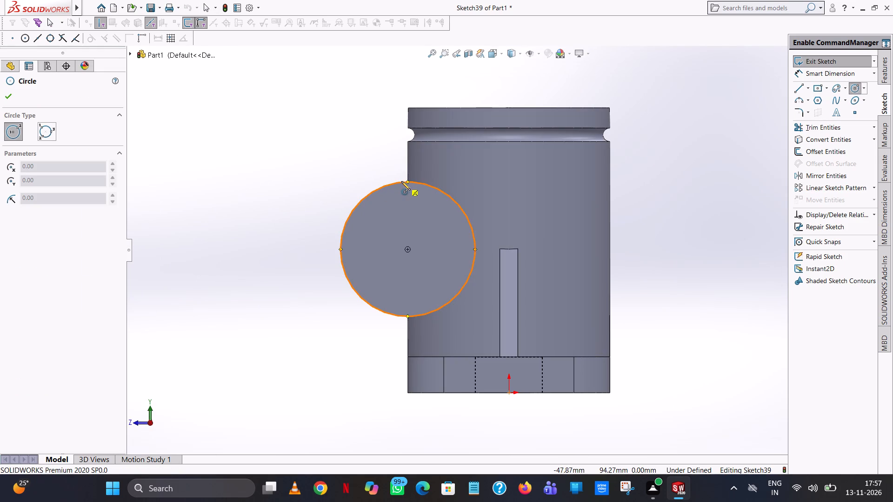
left_click(407, 250)
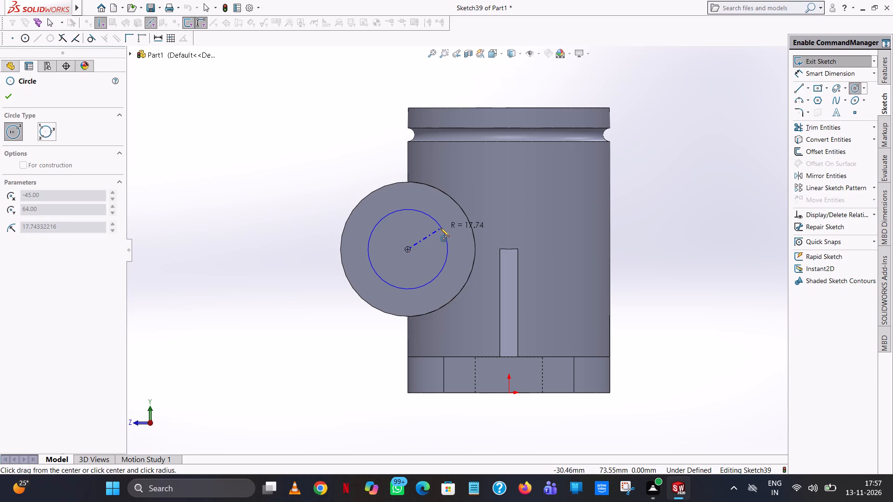
left_click(440, 228)
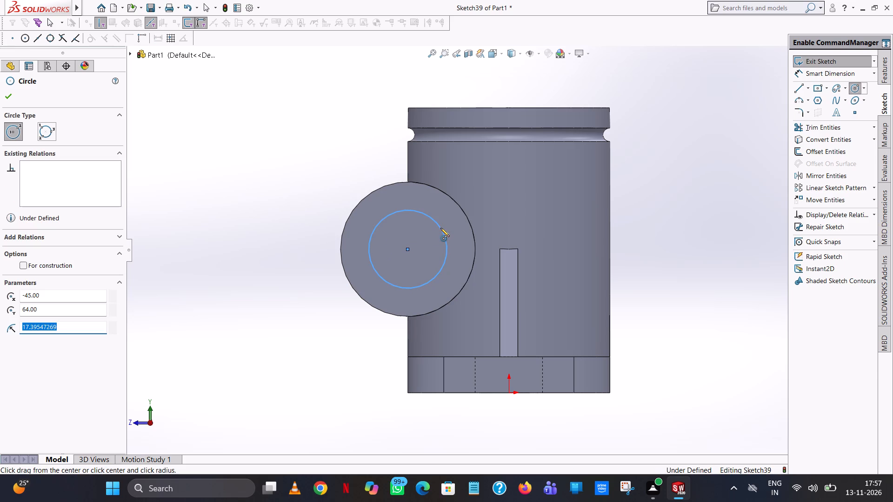
type("45/2")
key("Return")
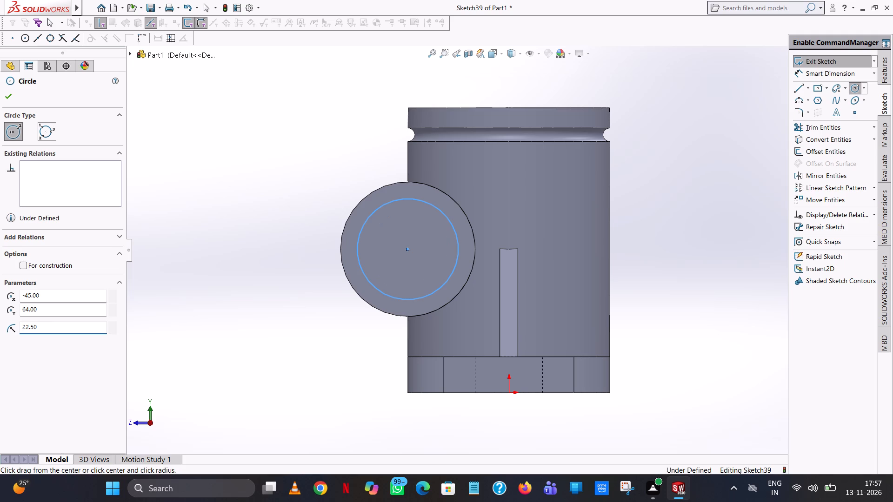
right_click(440, 228)
left_click(491, 233)
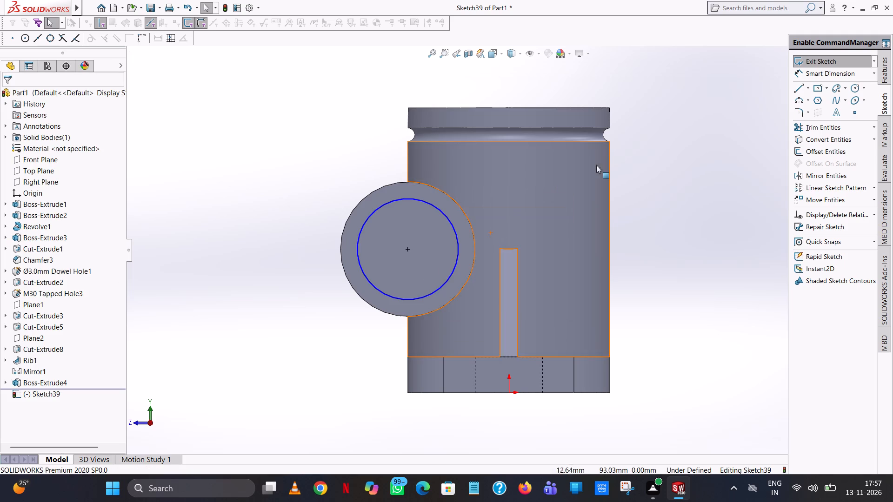
Sketch a line about 49 mm long from the circle's centre outward past the boss edge, and set its angle to 45°.
scroll(424, 232, "down", 2)
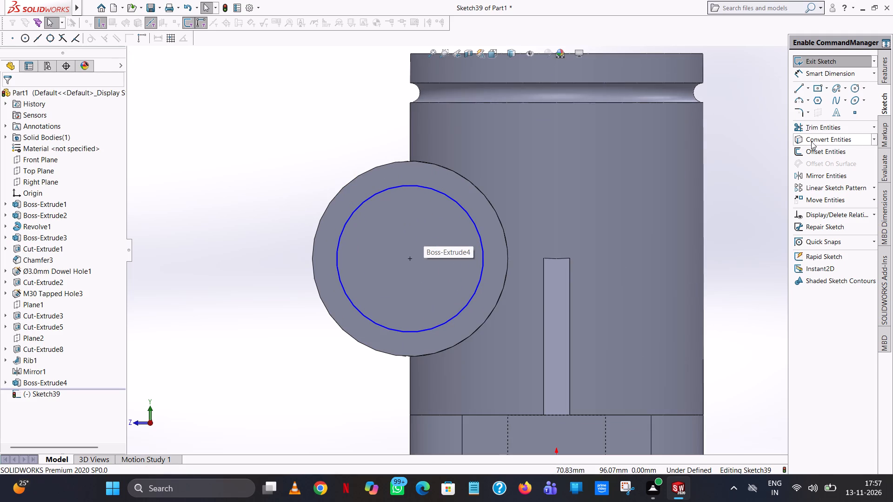
left_click(799, 89)
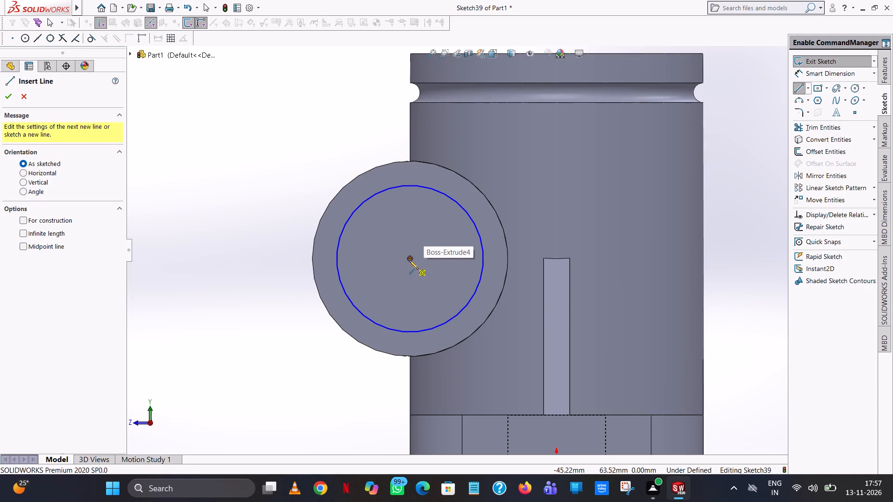
left_click(409, 260)
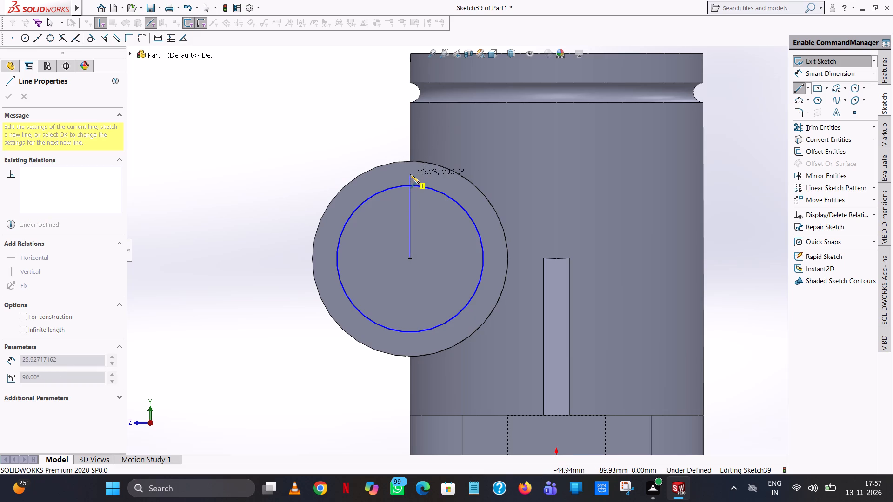
left_click(497, 124)
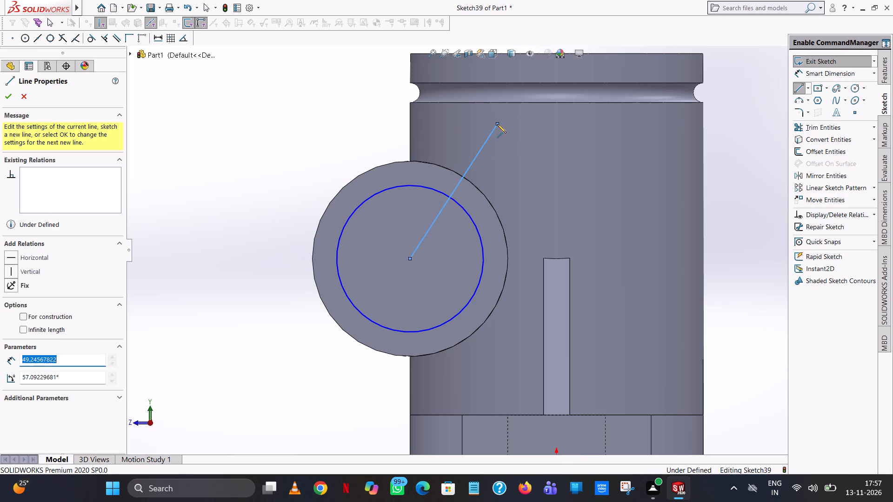
right_click(497, 124)
left_click(526, 131)
left_click(475, 158)
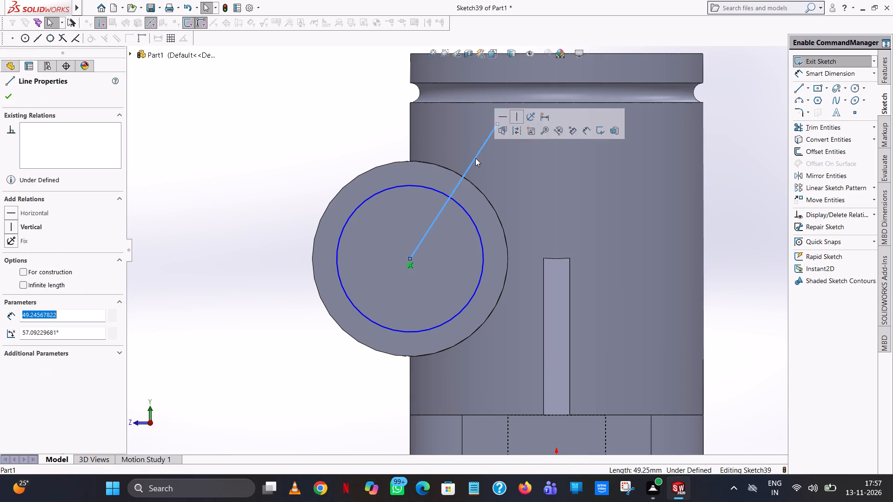
double_click(76, 336)
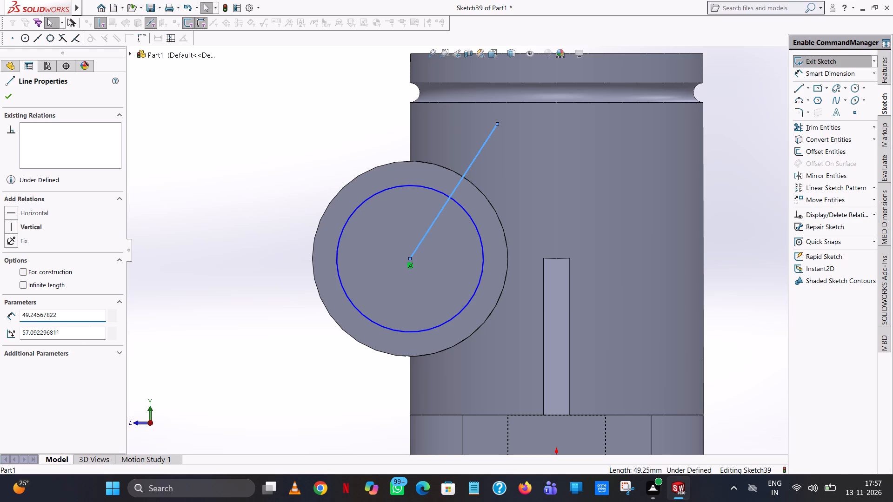
type("45")
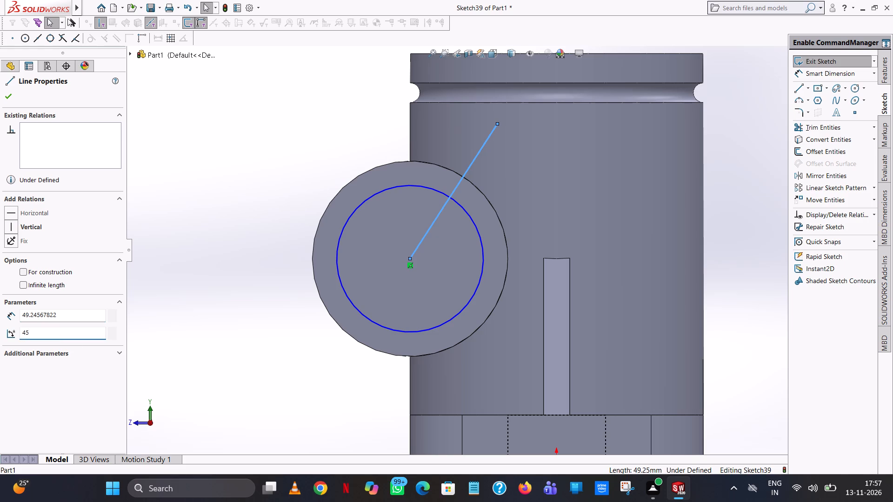
key("Return")
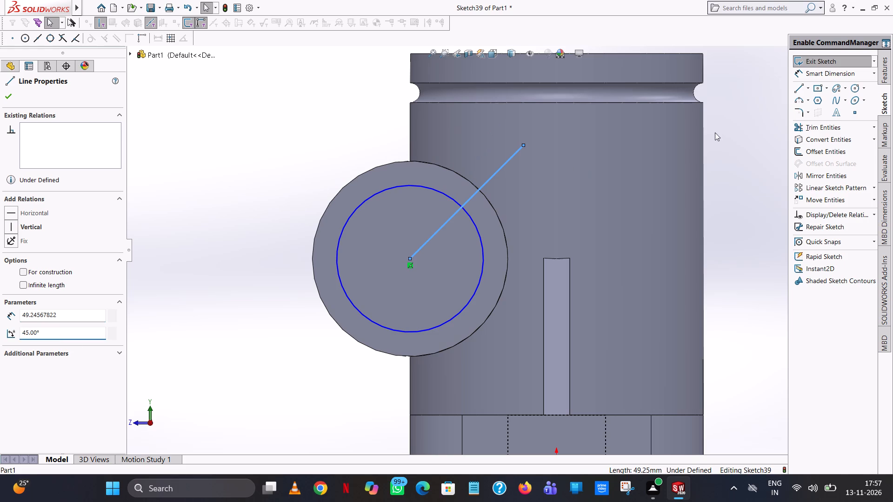
left_click(713, 150)
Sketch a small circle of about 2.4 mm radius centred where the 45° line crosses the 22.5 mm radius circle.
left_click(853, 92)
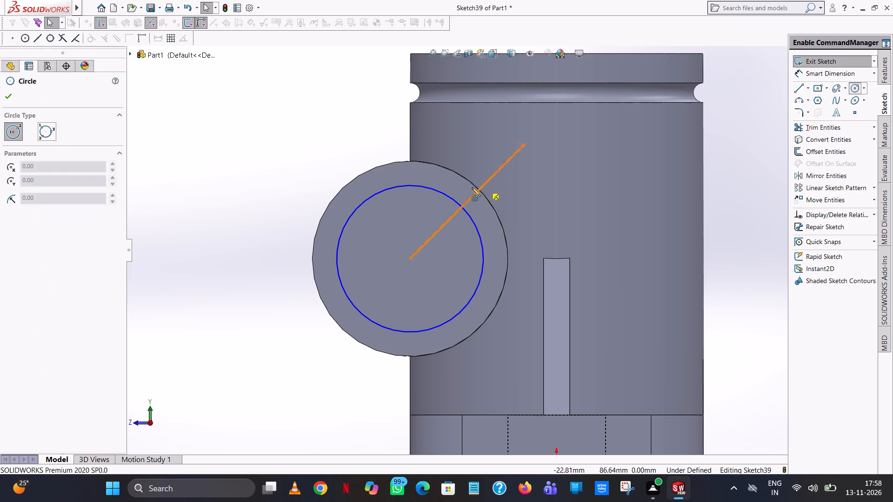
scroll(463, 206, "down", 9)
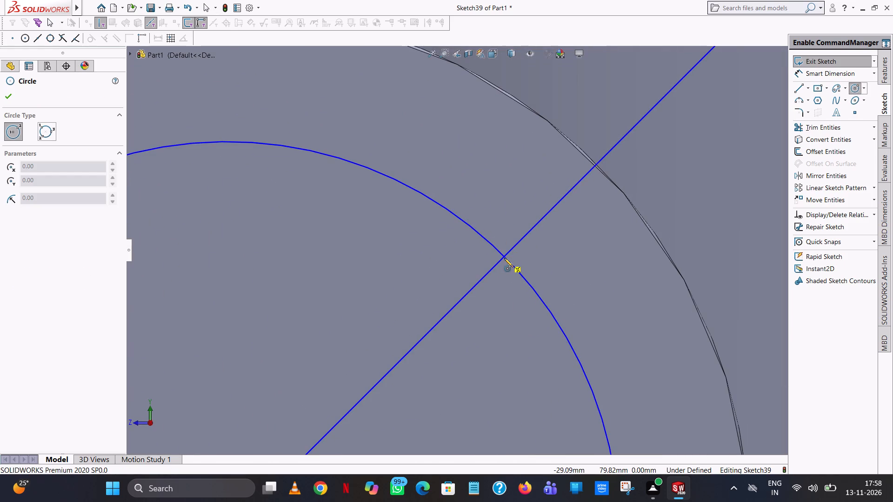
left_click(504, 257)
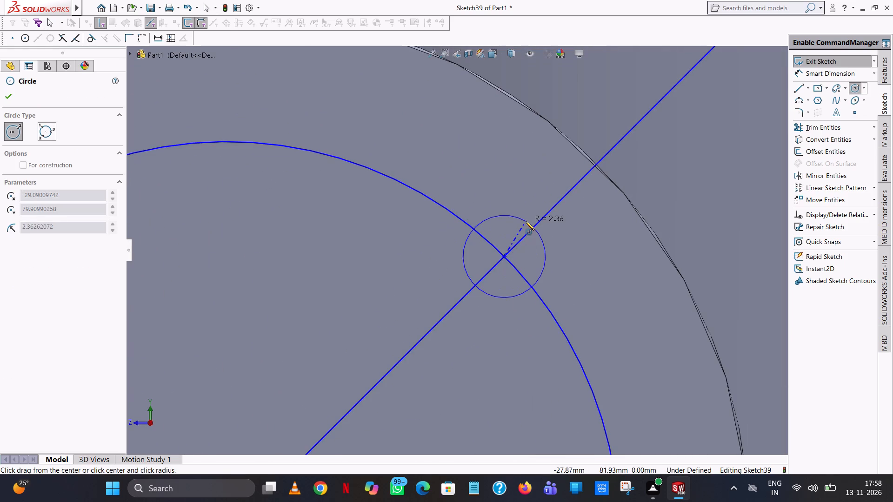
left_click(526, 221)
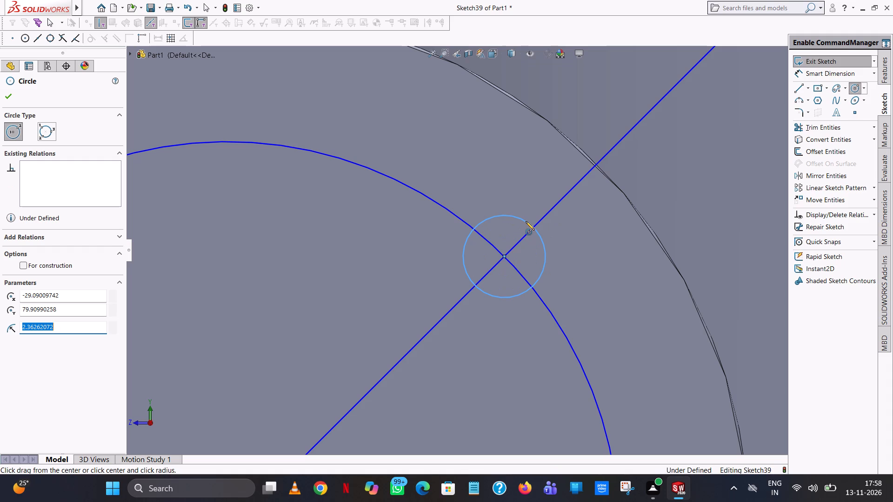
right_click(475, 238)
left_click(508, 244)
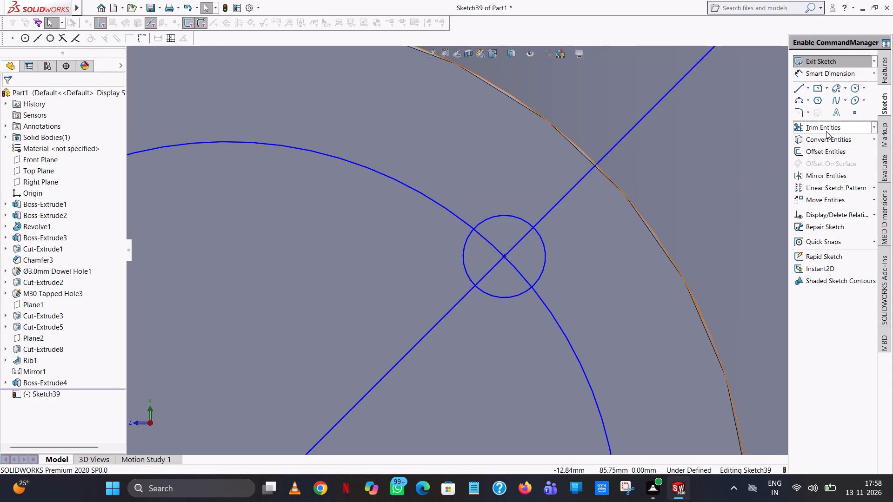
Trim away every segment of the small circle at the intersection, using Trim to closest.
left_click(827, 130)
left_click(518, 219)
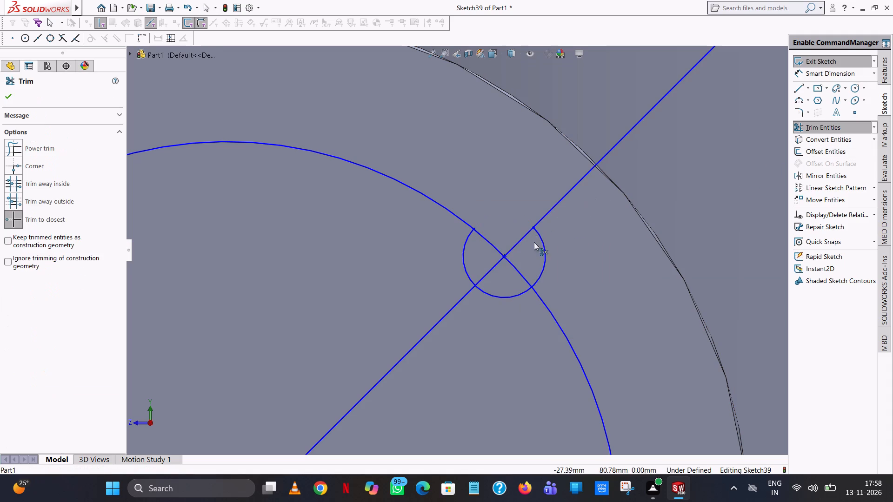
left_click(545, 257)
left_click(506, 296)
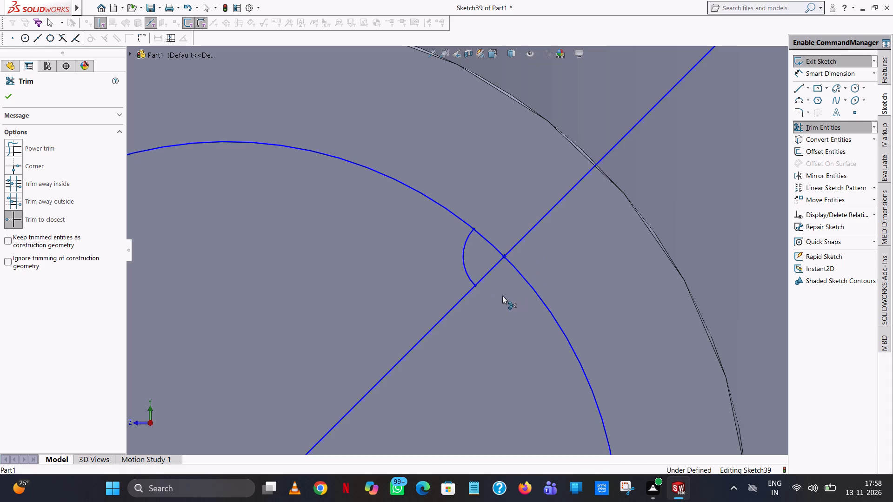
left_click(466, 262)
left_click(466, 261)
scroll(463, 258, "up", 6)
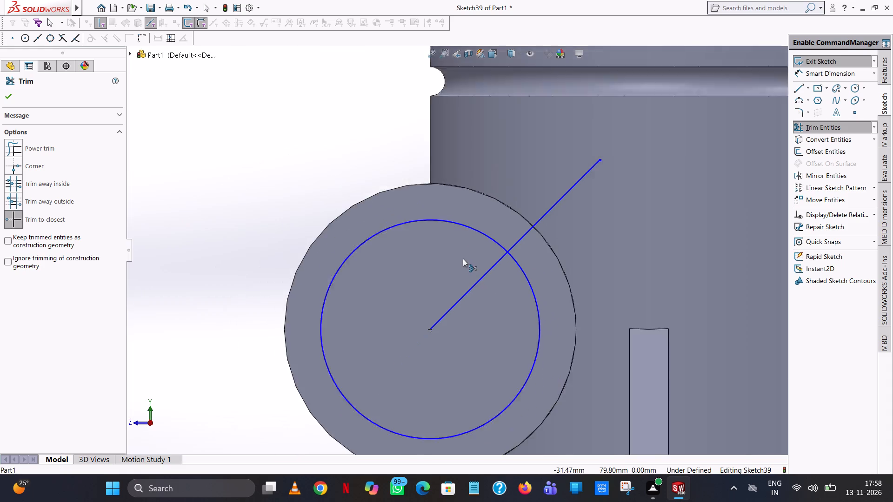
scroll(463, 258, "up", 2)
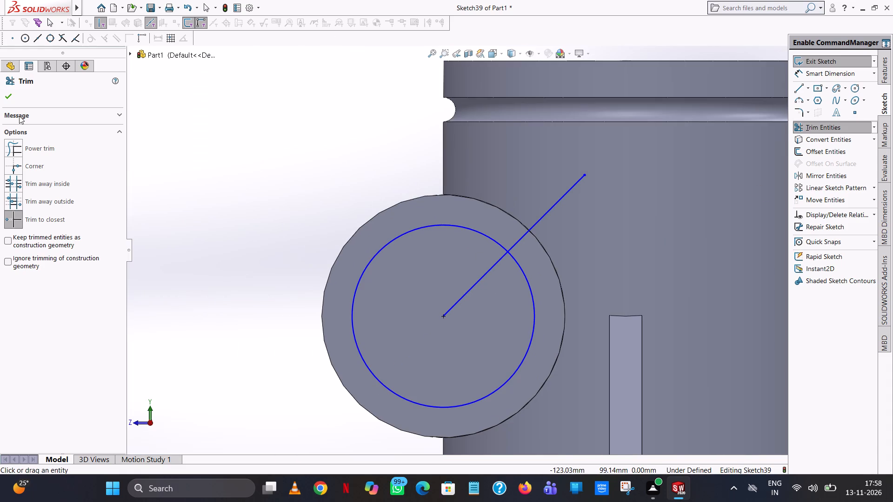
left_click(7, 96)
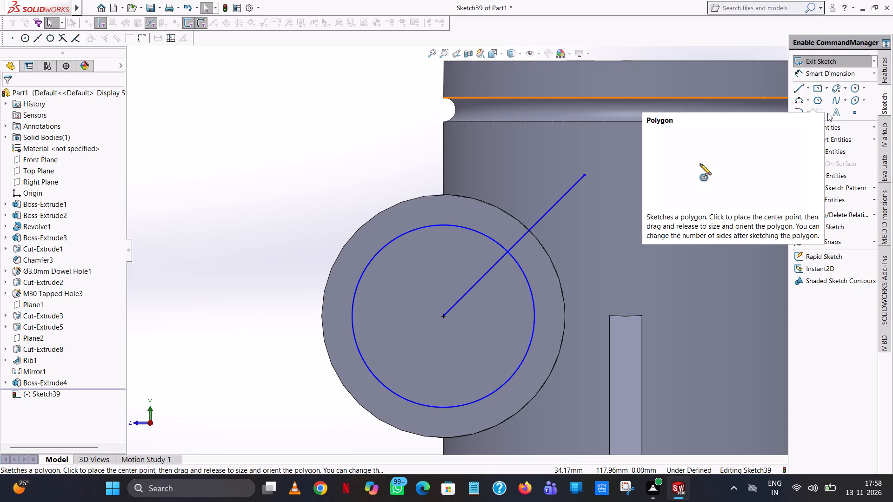
Exit the sketch and cancel the Extruded Cut, keeping the circle and 45° line as a standalone sketch.
left_click(339, 152)
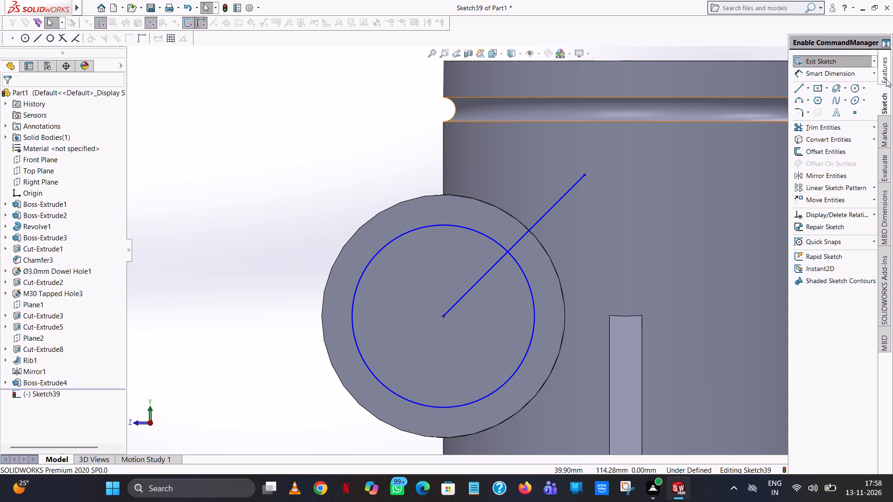
left_click(886, 77)
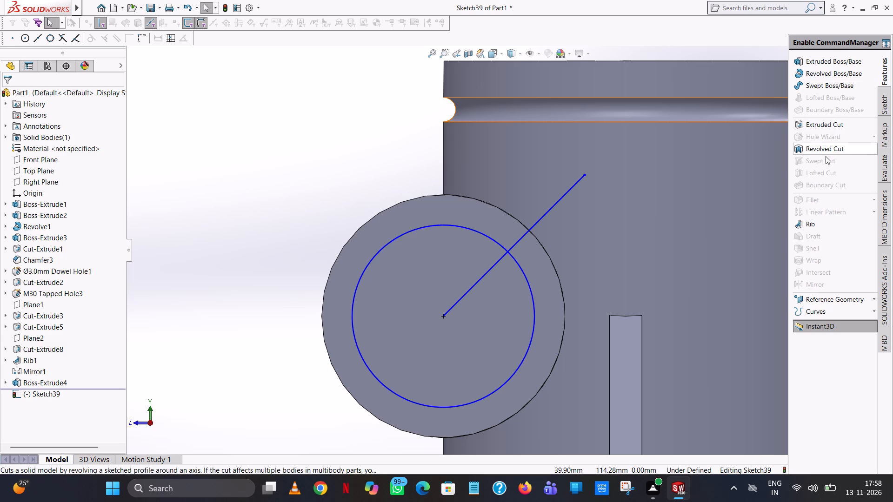
left_click(889, 107)
left_click(853, 59)
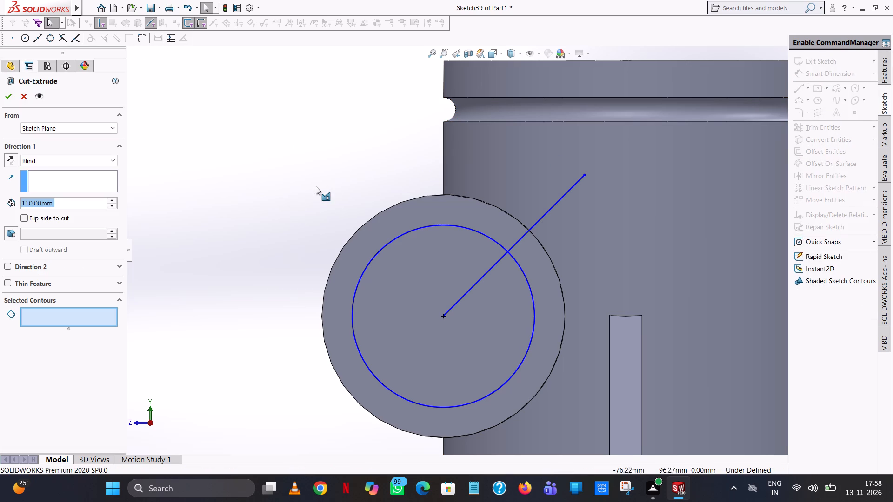
left_click(292, 158)
left_click(28, 99)
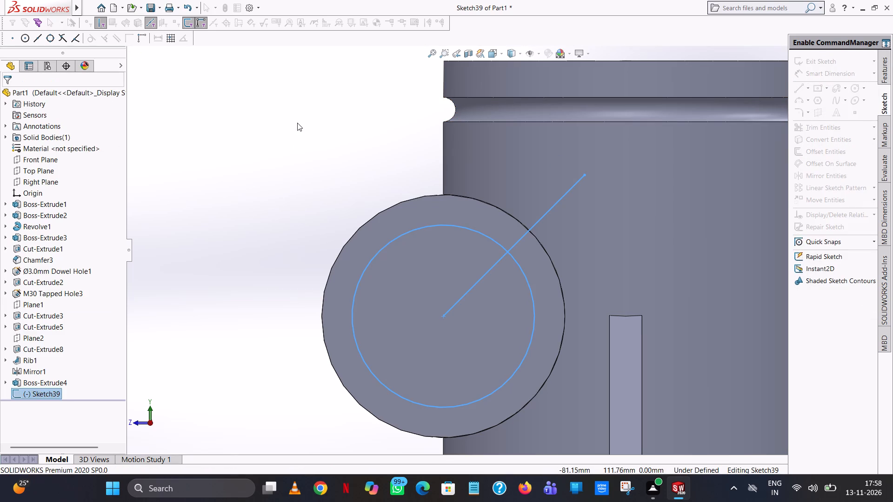
left_click(298, 123)
left_click(842, 61)
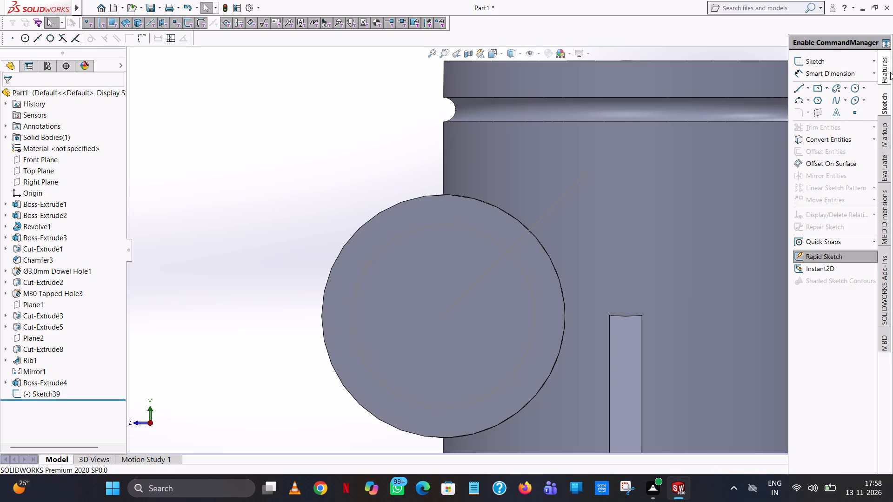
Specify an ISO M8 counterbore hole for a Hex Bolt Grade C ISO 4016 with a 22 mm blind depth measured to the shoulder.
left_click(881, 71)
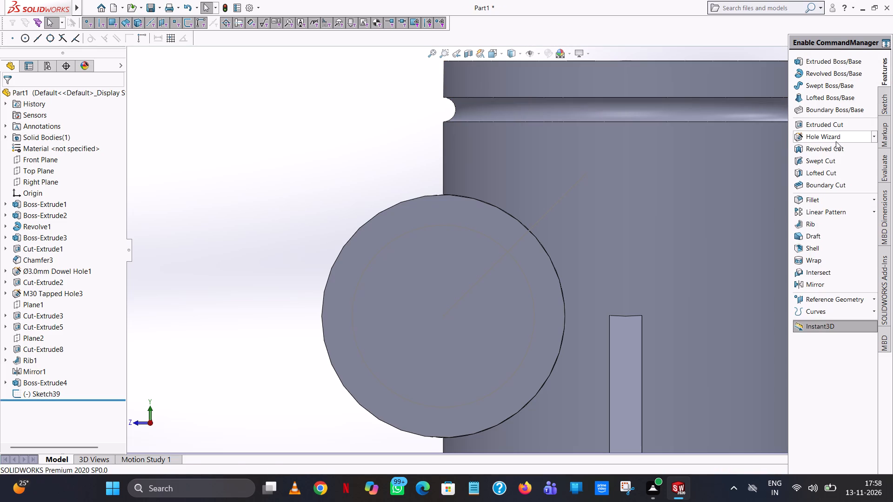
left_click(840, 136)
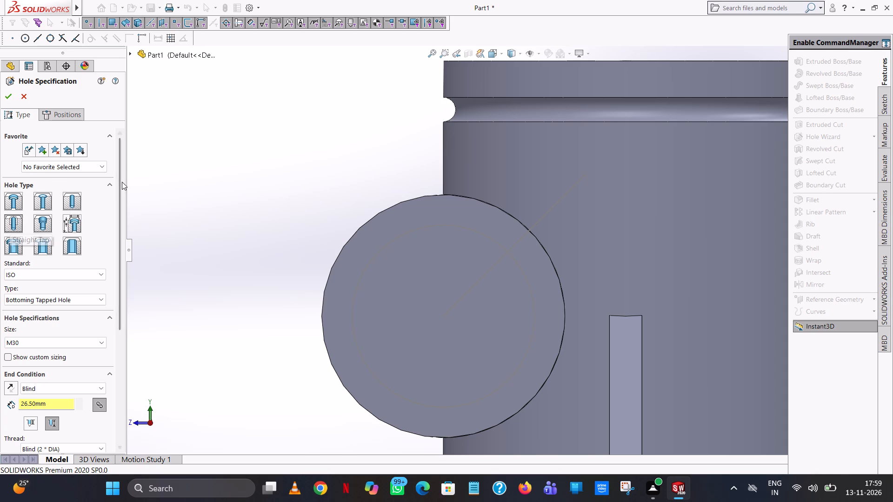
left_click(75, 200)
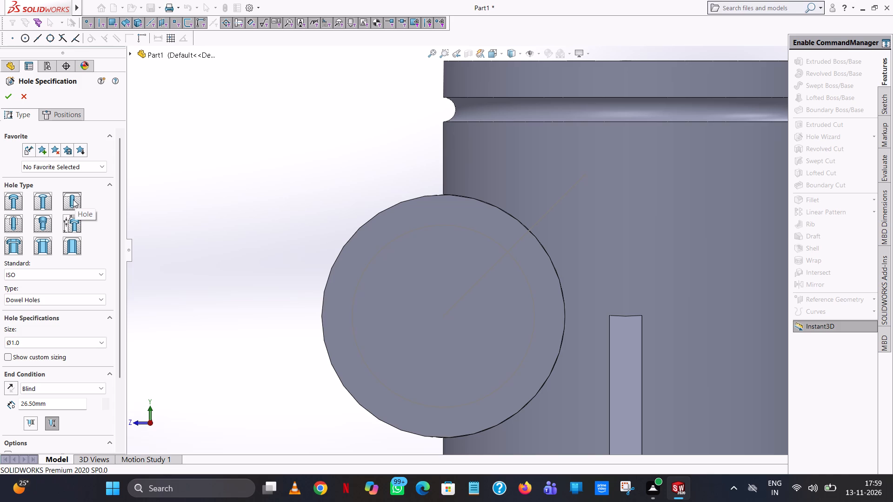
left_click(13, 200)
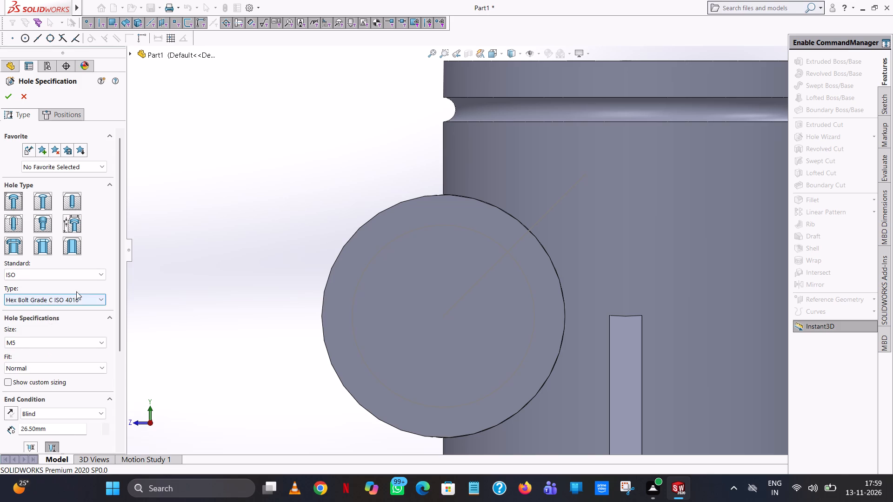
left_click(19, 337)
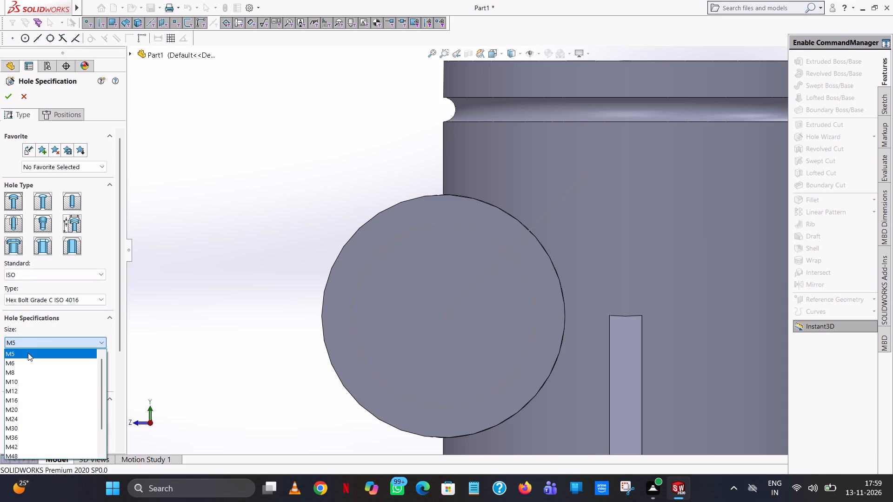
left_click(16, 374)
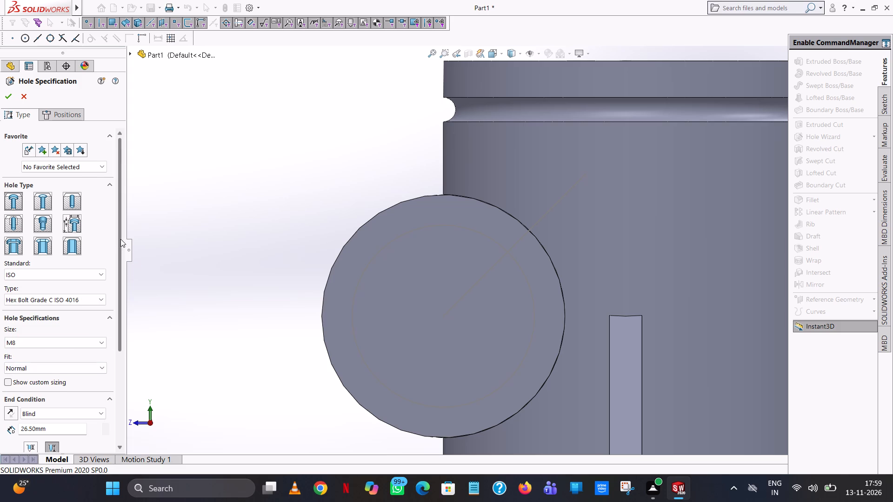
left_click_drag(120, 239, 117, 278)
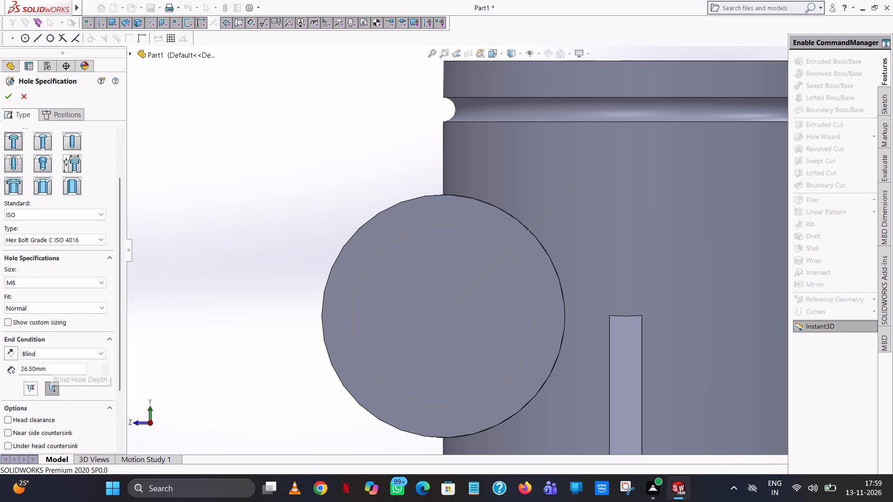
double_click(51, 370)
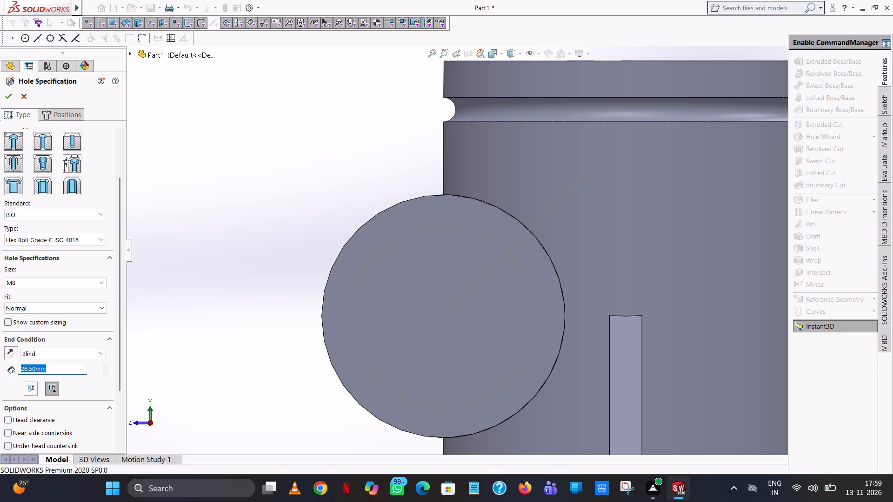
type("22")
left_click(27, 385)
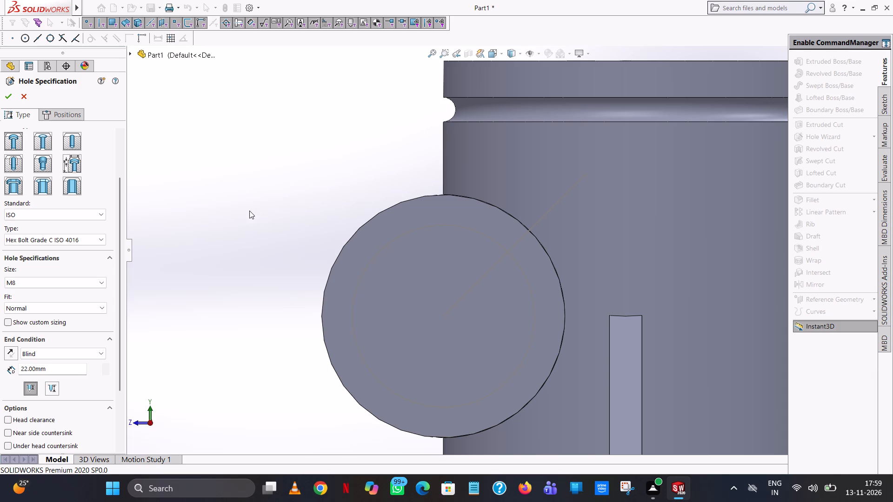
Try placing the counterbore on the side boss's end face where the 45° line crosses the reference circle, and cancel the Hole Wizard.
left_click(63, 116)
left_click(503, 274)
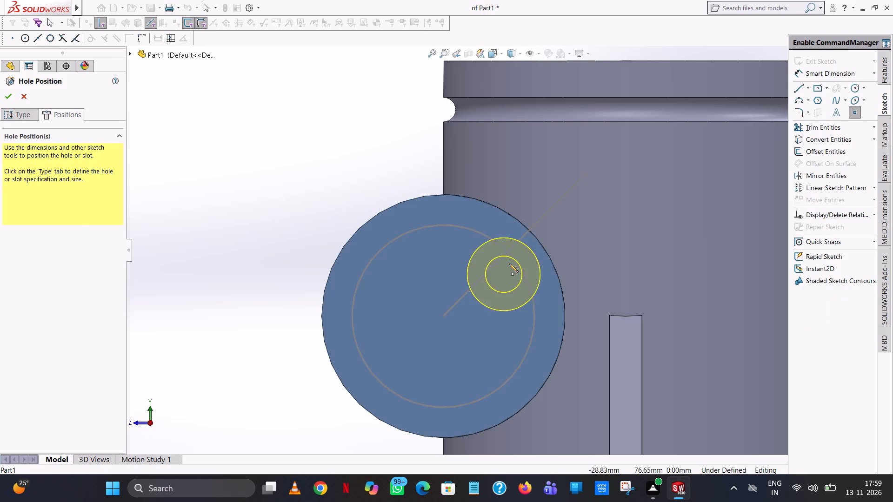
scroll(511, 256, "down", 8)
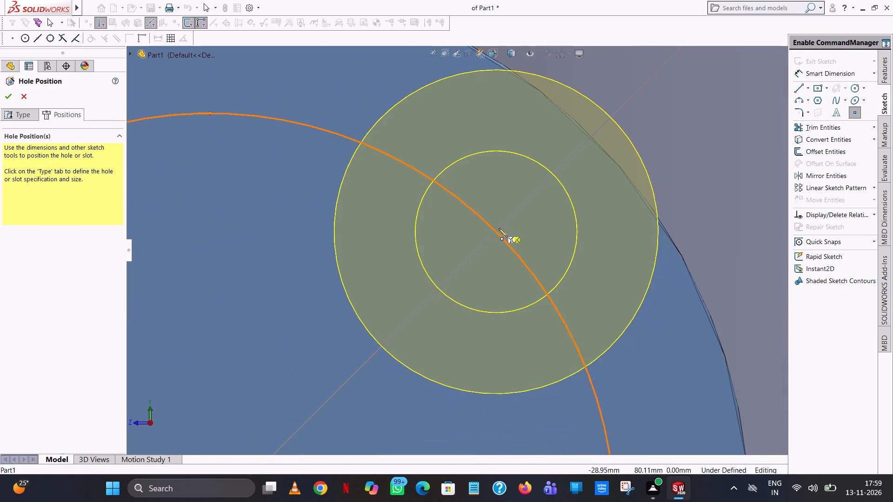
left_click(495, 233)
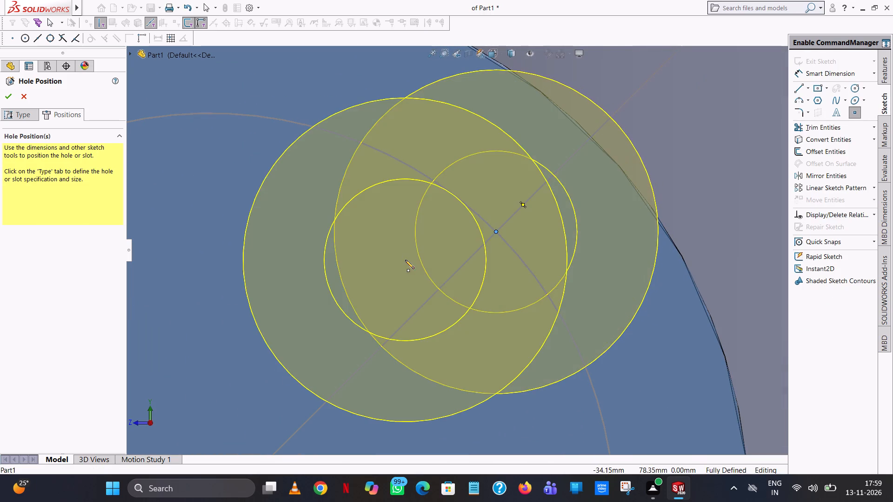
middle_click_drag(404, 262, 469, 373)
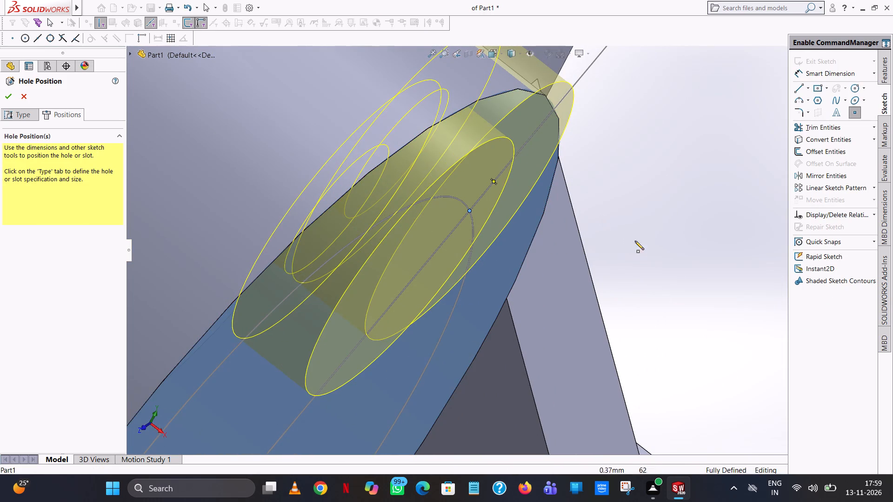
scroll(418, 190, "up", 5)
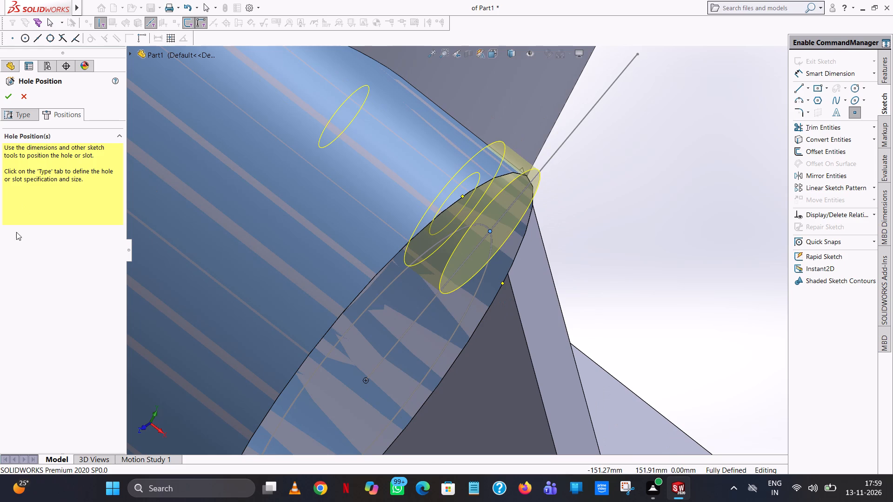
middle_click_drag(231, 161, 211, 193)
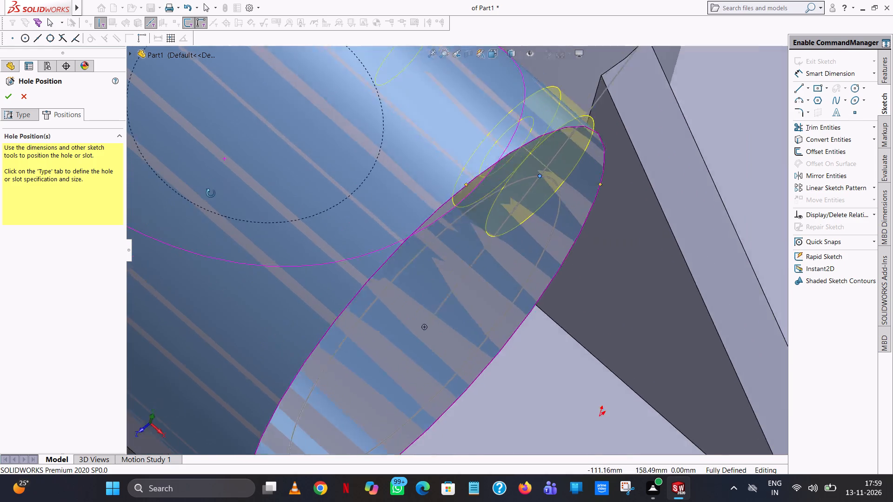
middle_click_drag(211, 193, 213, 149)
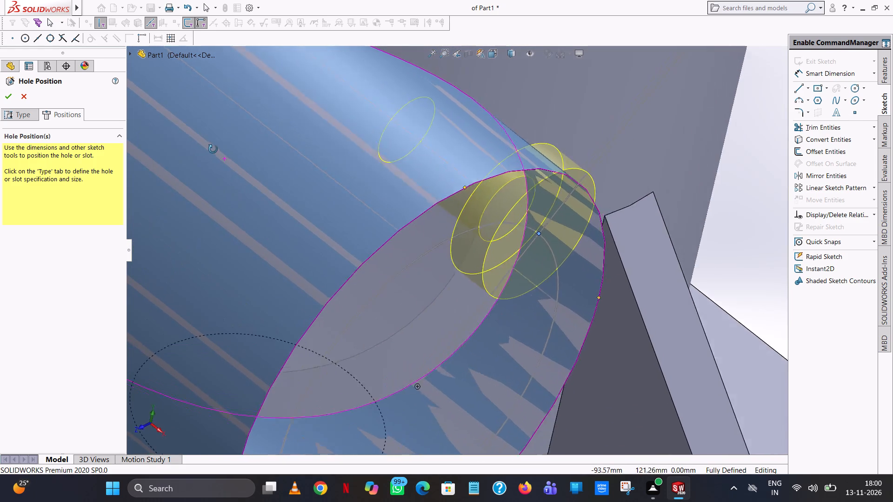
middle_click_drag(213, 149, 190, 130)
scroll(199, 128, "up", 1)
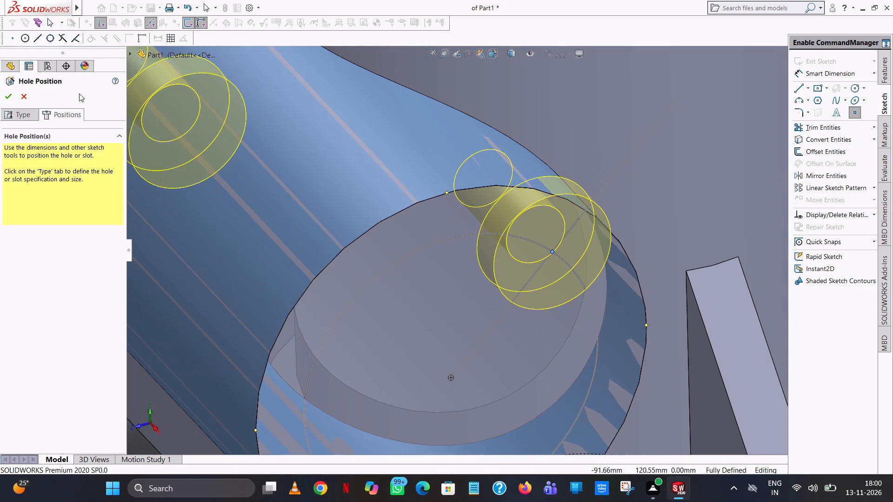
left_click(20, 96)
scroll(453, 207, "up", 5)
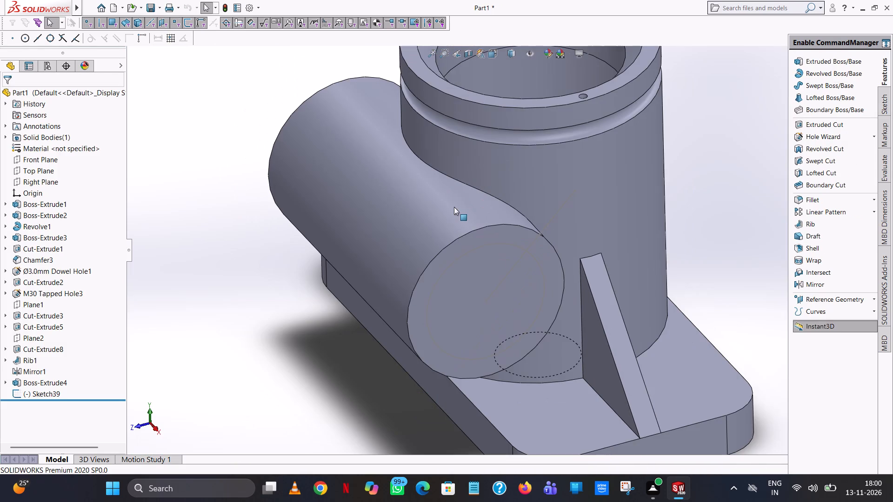
Specify an ISO M8 bottoming tapped hole with a 22 mm blind hole depth and no thread callout.
left_click(818, 135)
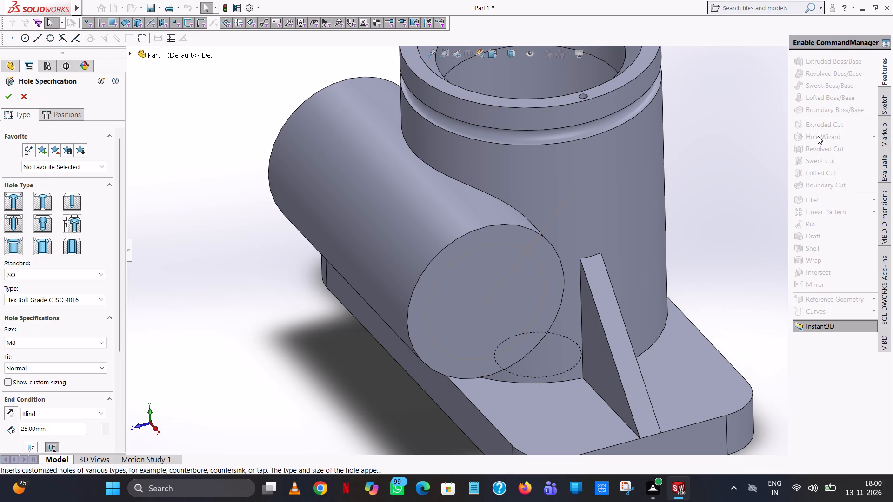
scroll(273, 363, "down", 1)
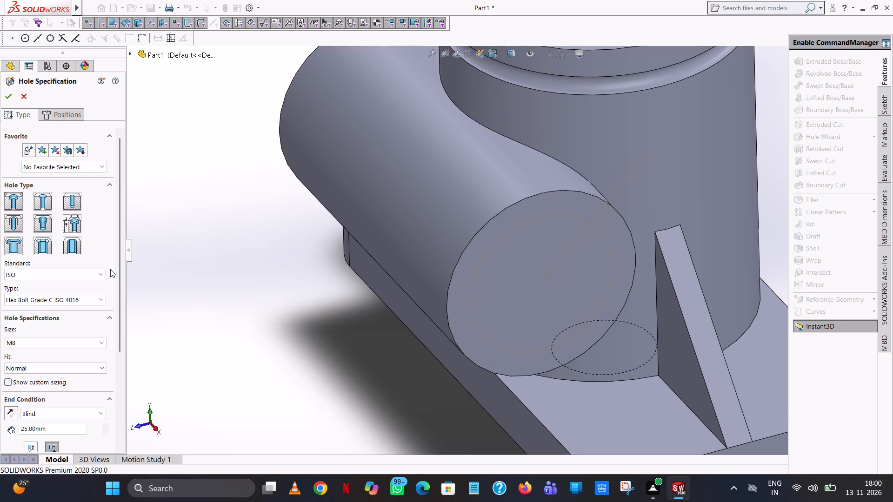
left_click_drag(120, 274, 116, 311)
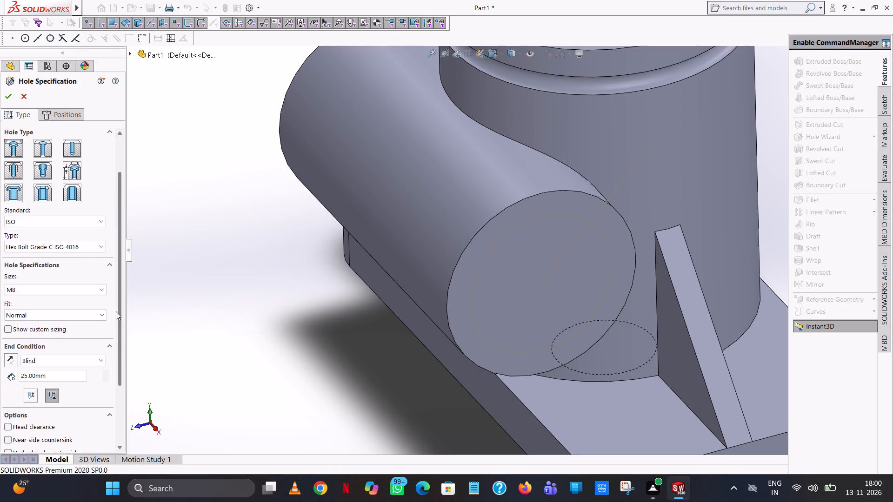
left_click_drag(116, 311, 104, 275)
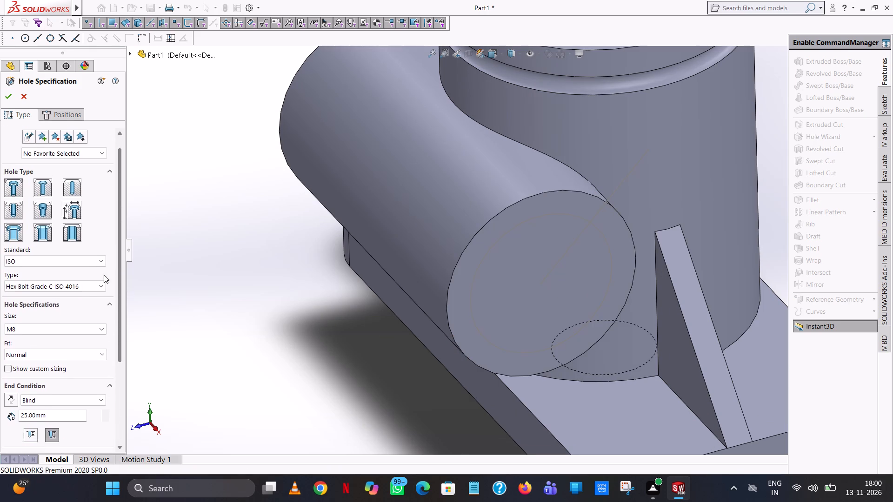
left_click_drag(104, 275, 103, 258)
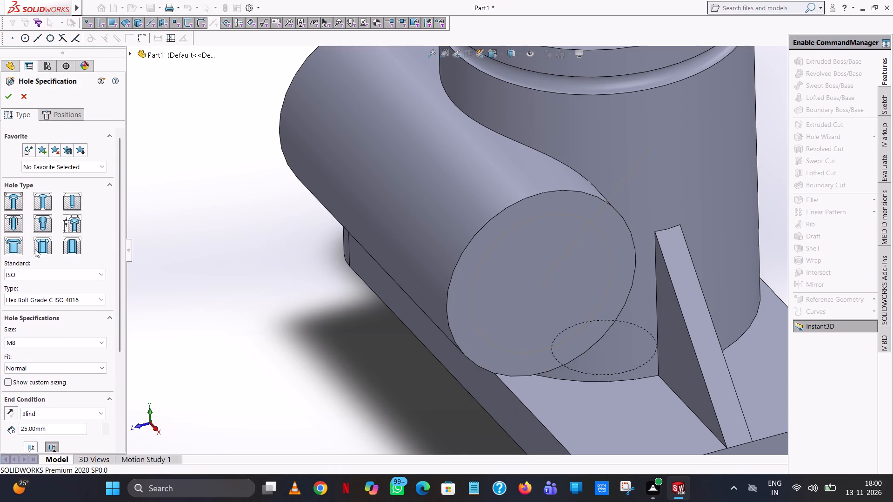
left_click(13, 225)
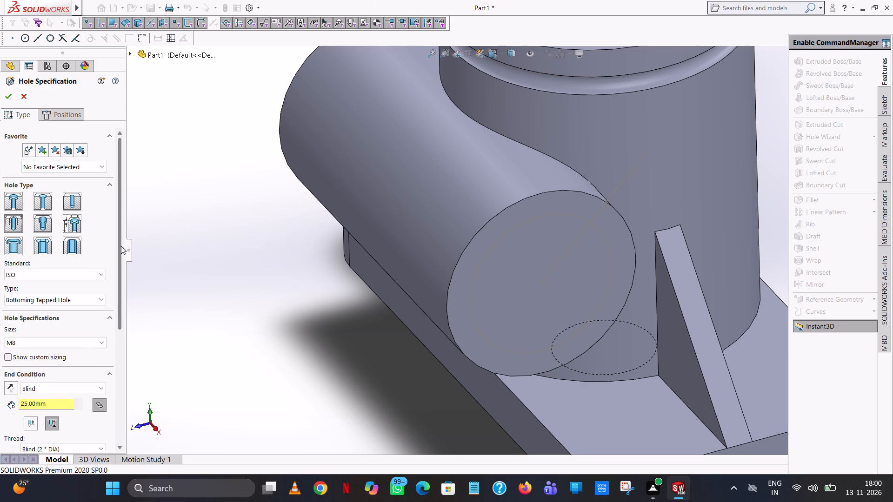
left_click_drag(121, 246, 114, 353)
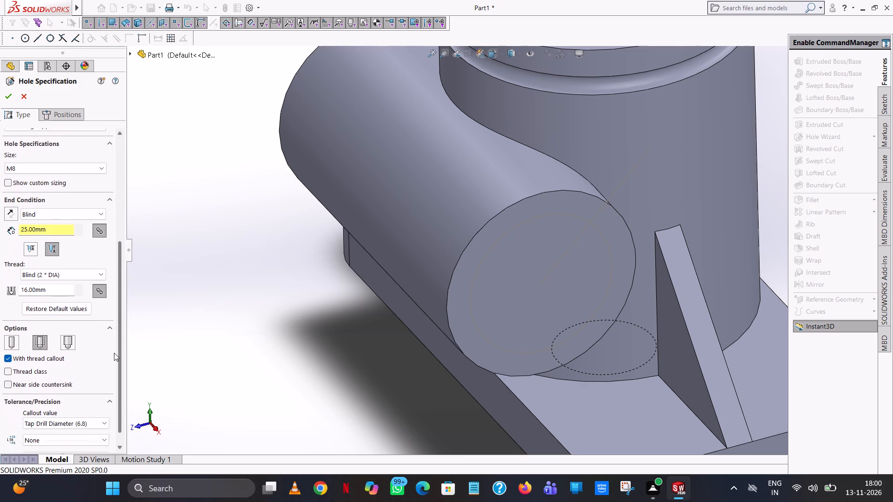
left_click_drag(114, 353, 118, 393)
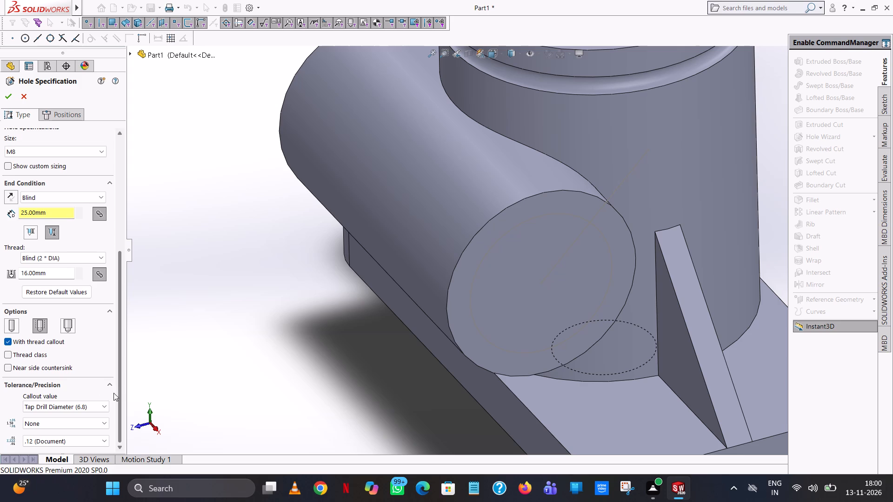
left_click(7, 339)
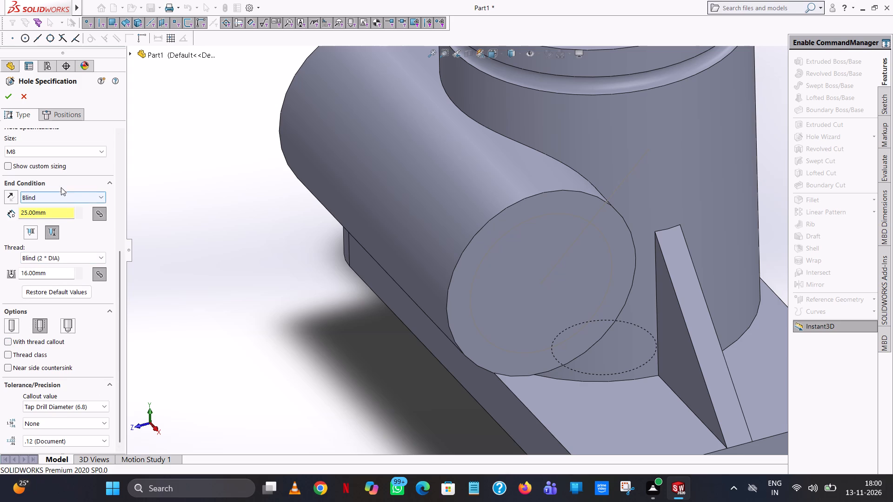
double_click(57, 215)
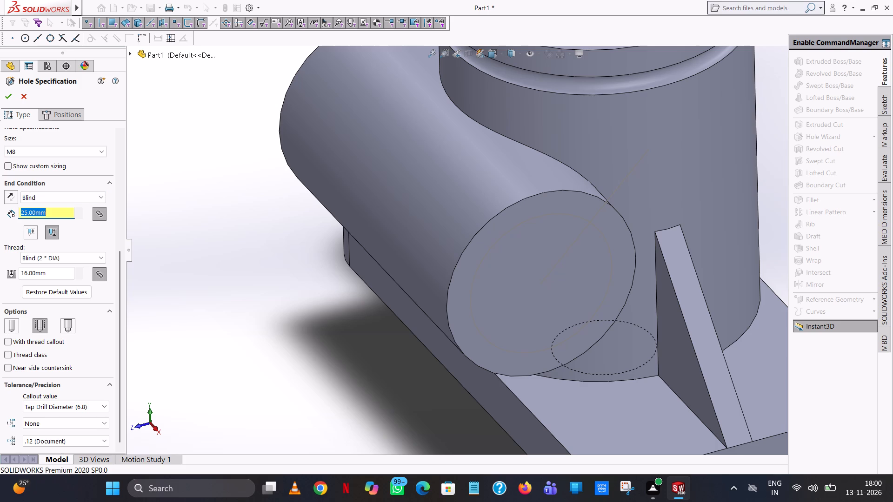
type("22")
key("Return")
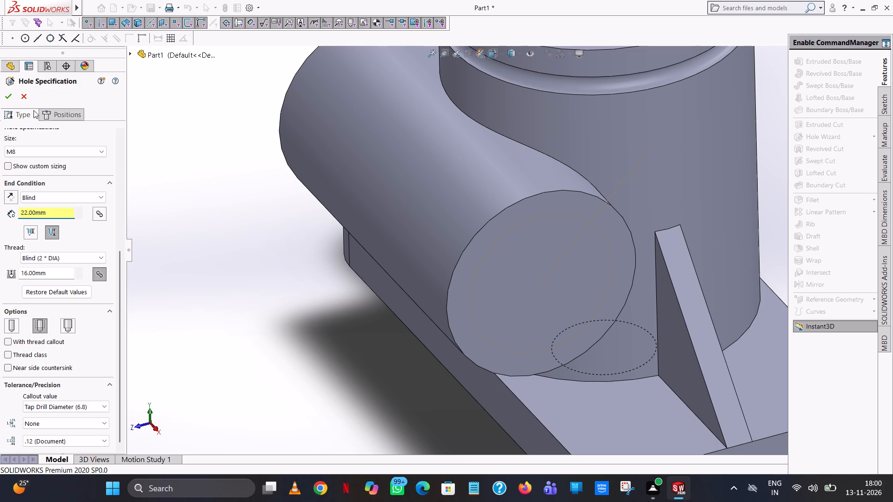
Place the M8 tapped hole on the side boss's end face where the 45° line crosses the reference circle.
left_click(71, 118)
left_click(519, 282)
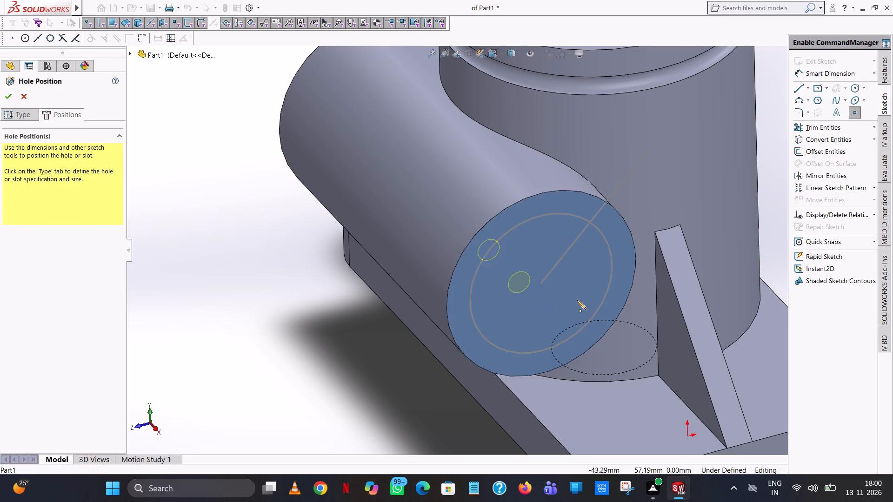
middle_click_drag(618, 282, 591, 233)
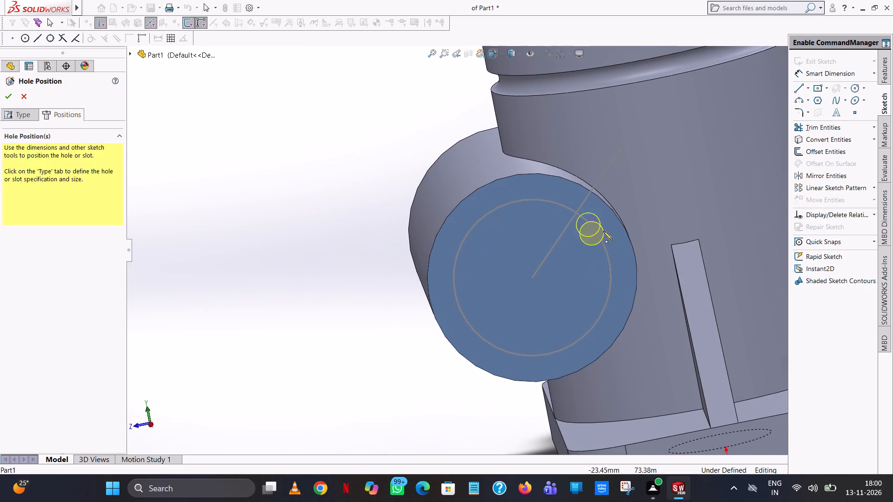
scroll(580, 224, "down", 10)
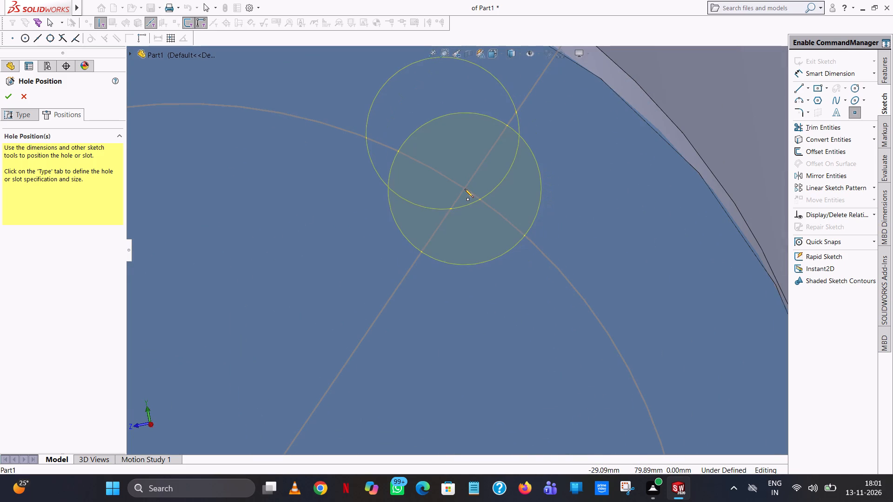
left_click(465, 189)
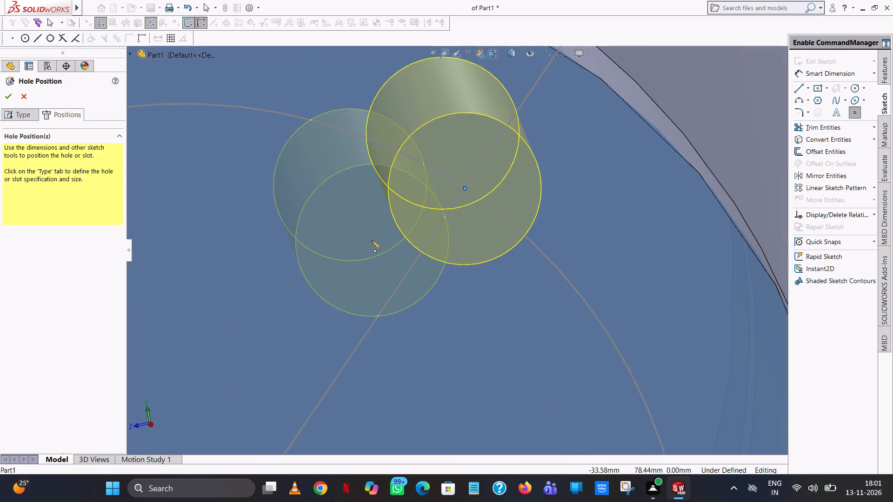
key("Escape")
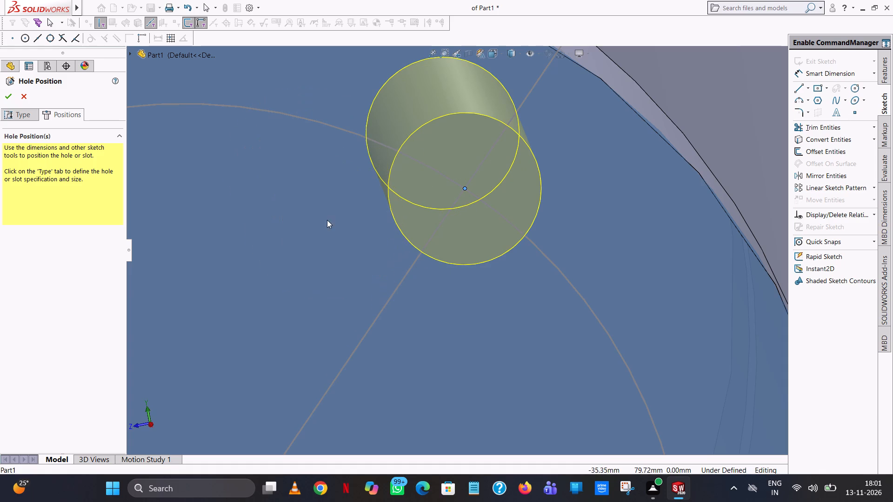
left_click(8, 96)
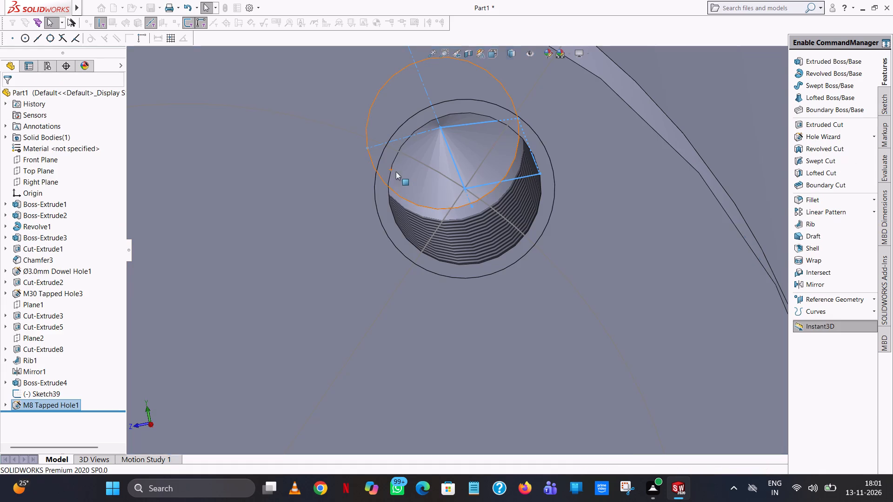
Examine the M8 tapped hole and its thread on the side boss's end face from several angles.
middle_click_drag(499, 181, 513, 186)
scroll(513, 186, "down", 1)
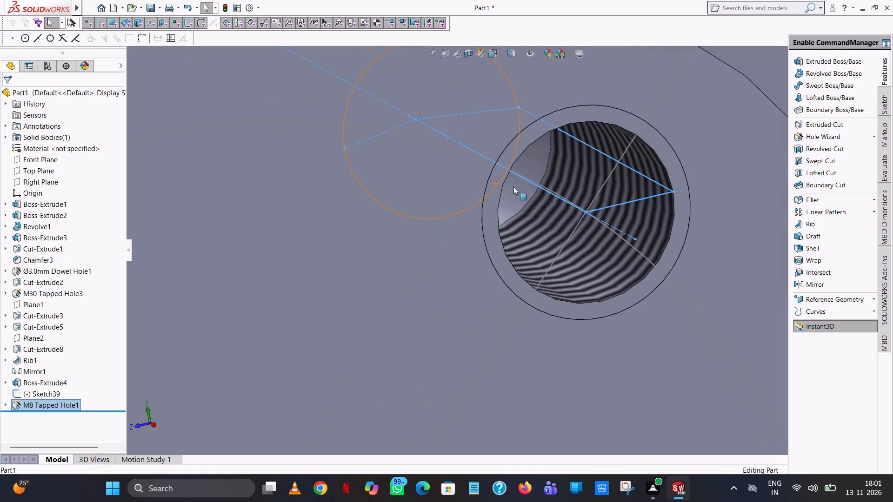
scroll(513, 186, "up", 11)
middle_click_drag(512, 264, 502, 218)
scroll(508, 265, "down", 2)
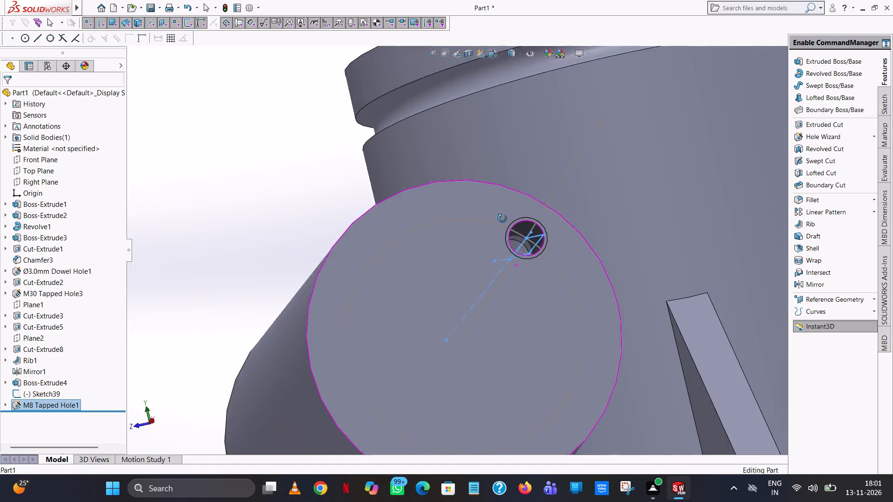
middle_click_drag(502, 218, 540, 291)
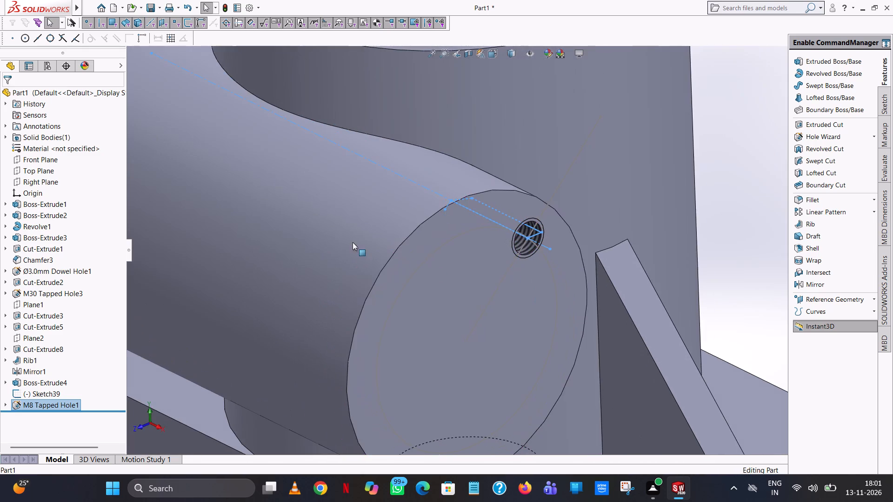
scroll(353, 242, "up", 8)
left_click(281, 179)
scroll(531, 260, "down", 6)
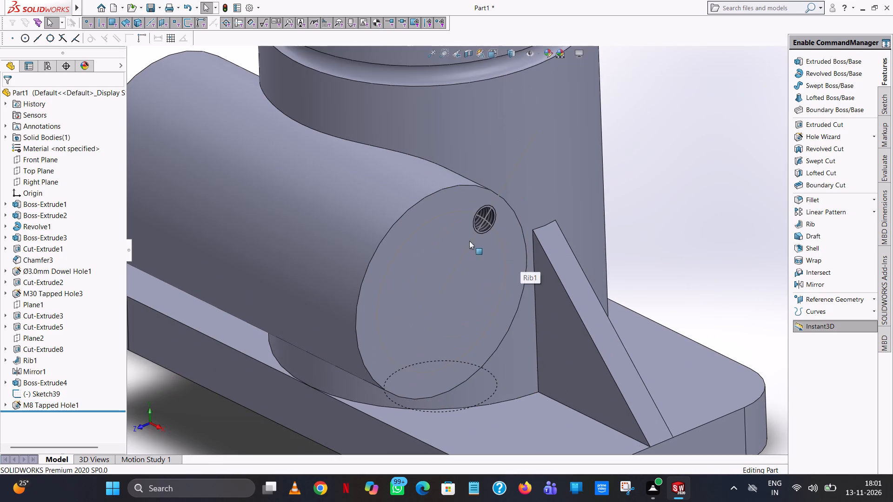
scroll(481, 222, "down", 4)
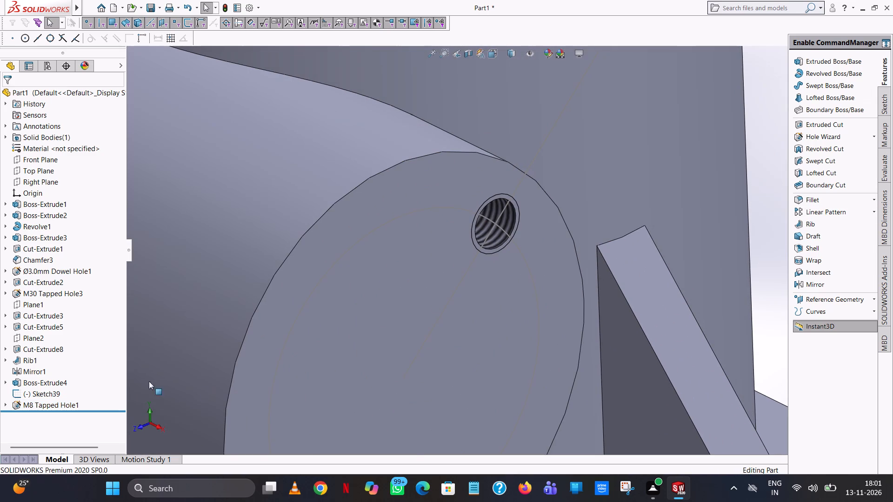
Hide the reference sketch containing the circle and the 45° line.
left_click(35, 394)
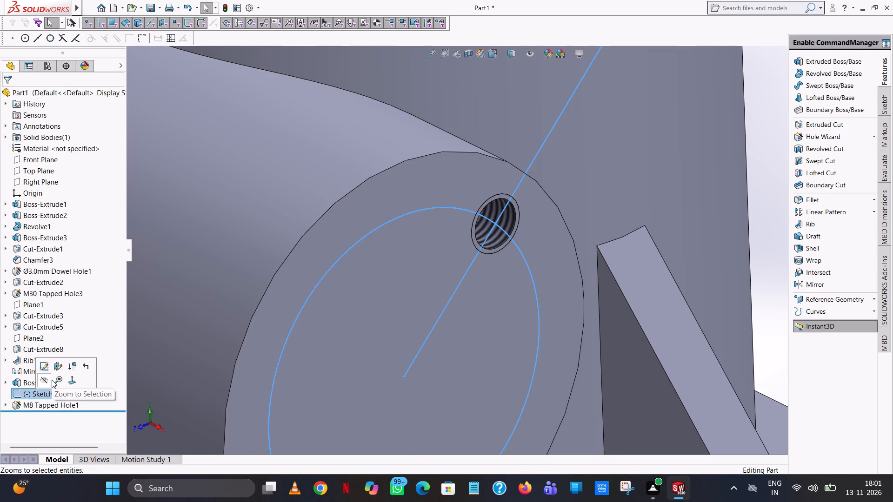
left_click(41, 382)
Circular-pattern the M8 tapped hole around the side boss's circular end edge with 4 equally spaced instances over 360°.
scroll(463, 341, "up", 9)
middle_click_drag(588, 285, 577, 264)
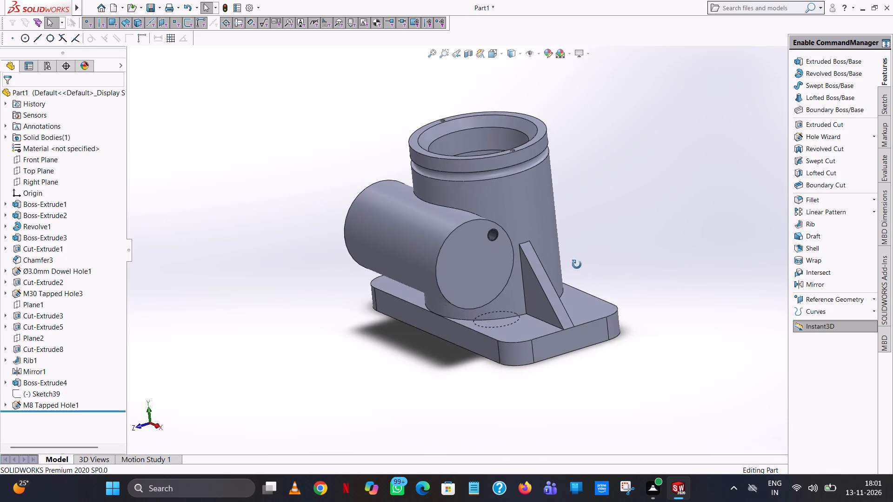
middle_click_drag(577, 264, 560, 244)
scroll(562, 246, "up", 1)
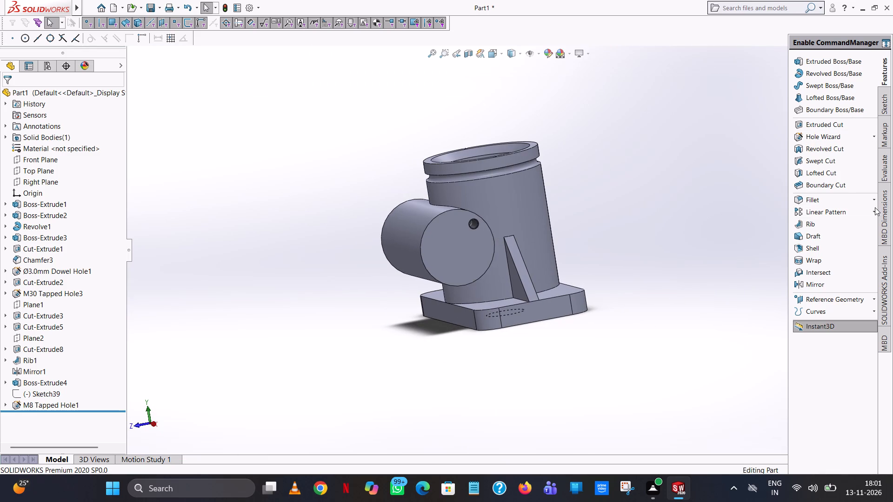
left_click(874, 207)
left_click(810, 225)
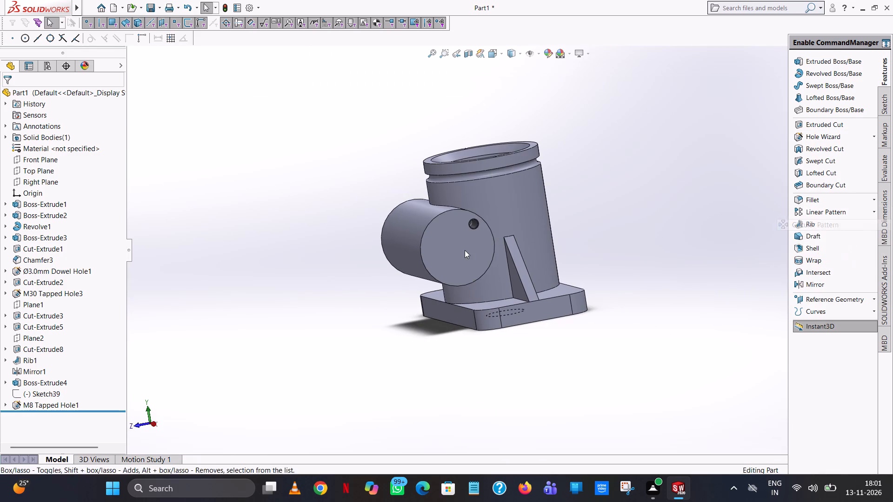
scroll(475, 240, "down", 9)
left_click(515, 175)
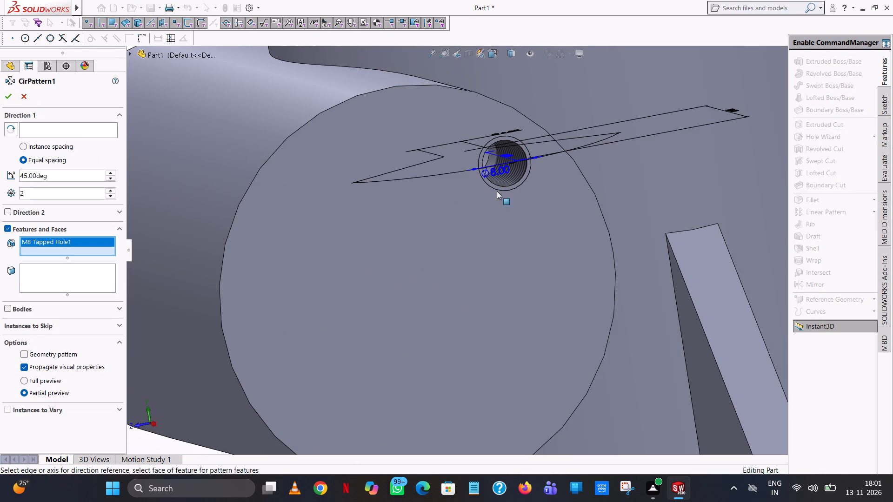
left_click(67, 131)
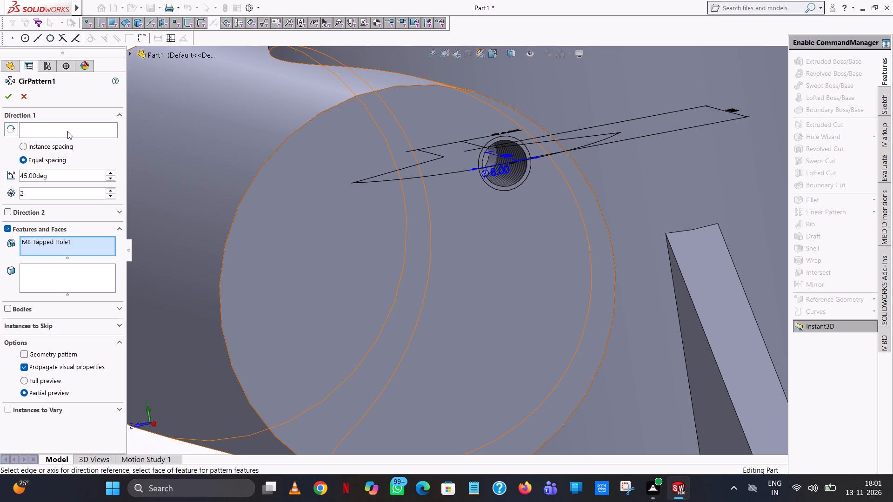
left_click(382, 89)
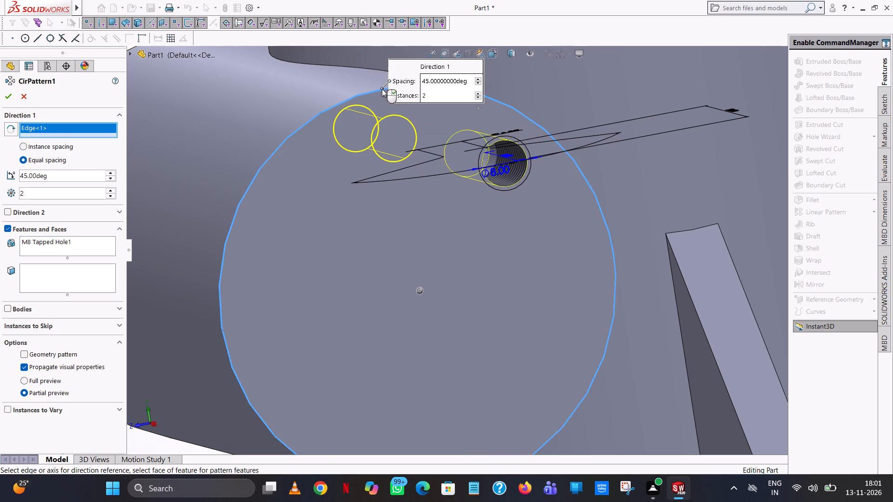
middle_click_drag(168, 153, 147, 155)
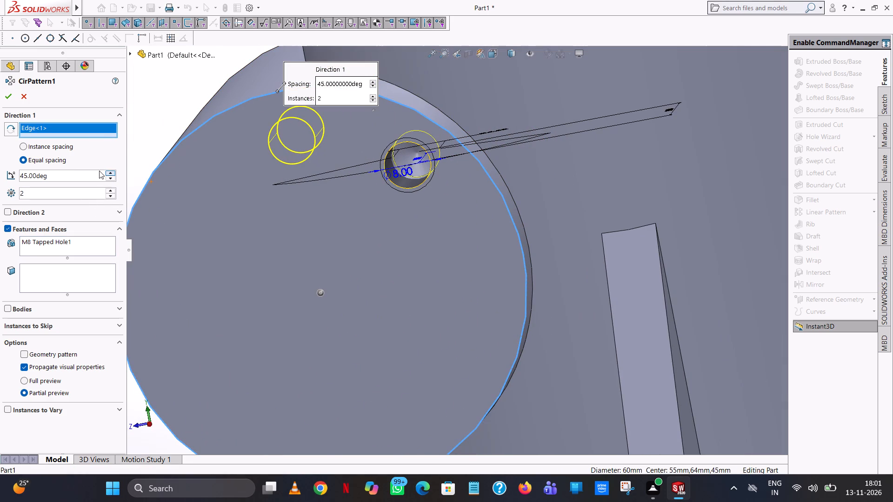
double_click(82, 178)
type("360")
left_click(165, 102)
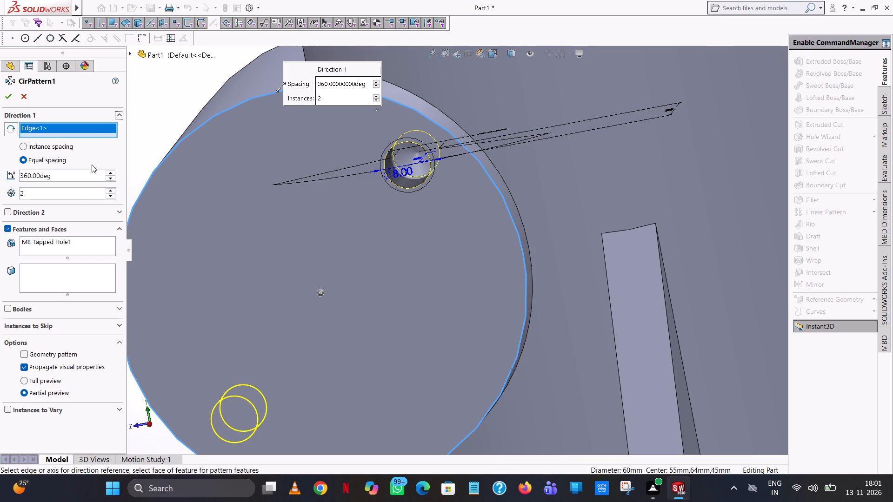
double_click(112, 191)
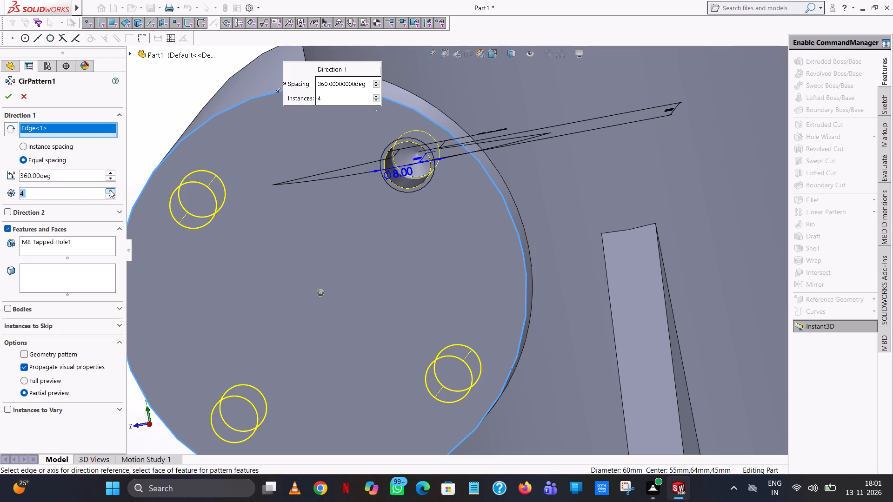
left_click(5, 95)
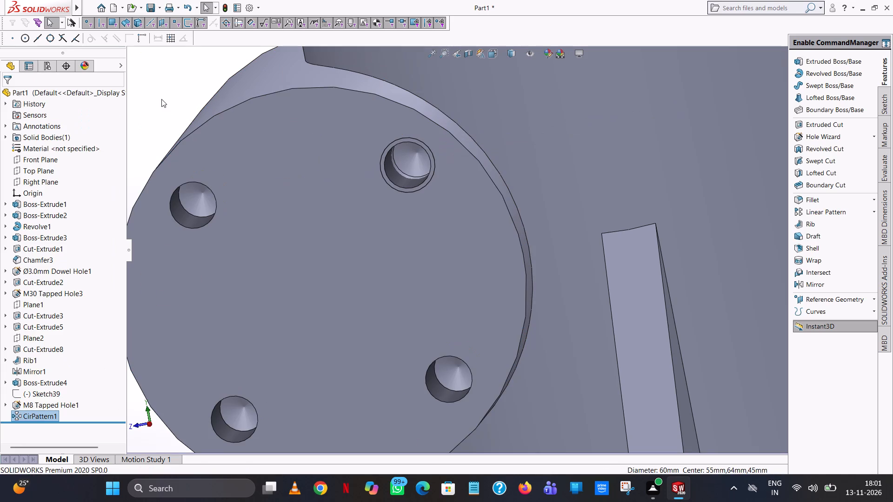
left_click(161, 99)
Start an Extruded Cut sketch on the side boss's end face and draw a concentric circle of 15 mm radius.
middle_click_drag(164, 99, 191, 115)
scroll(428, 197, "up", 5)
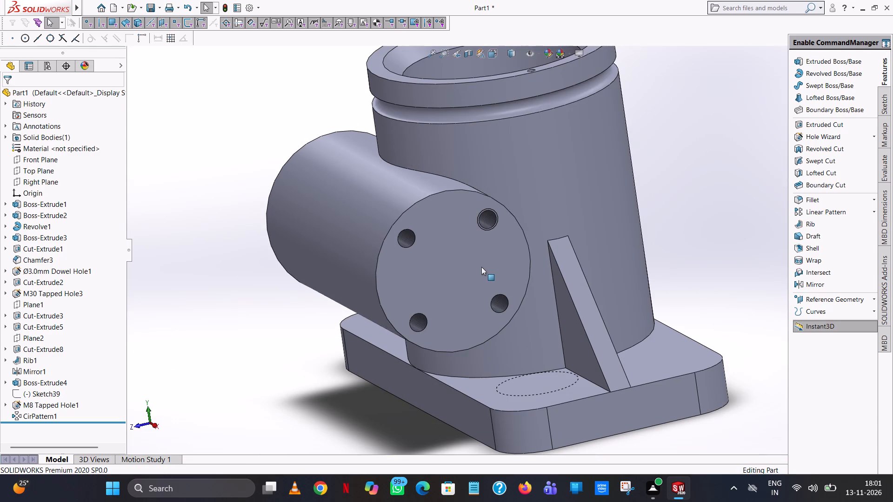
middle_click_drag(481, 267, 461, 238)
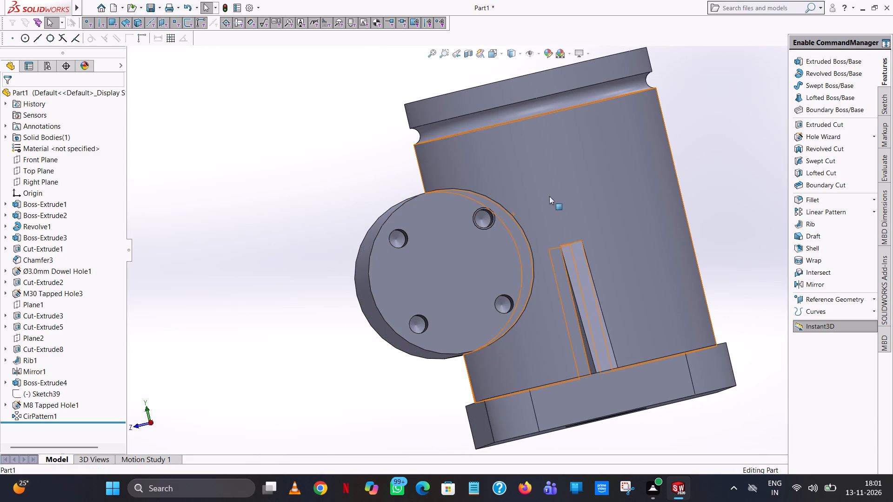
left_click(829, 125)
left_click(458, 248)
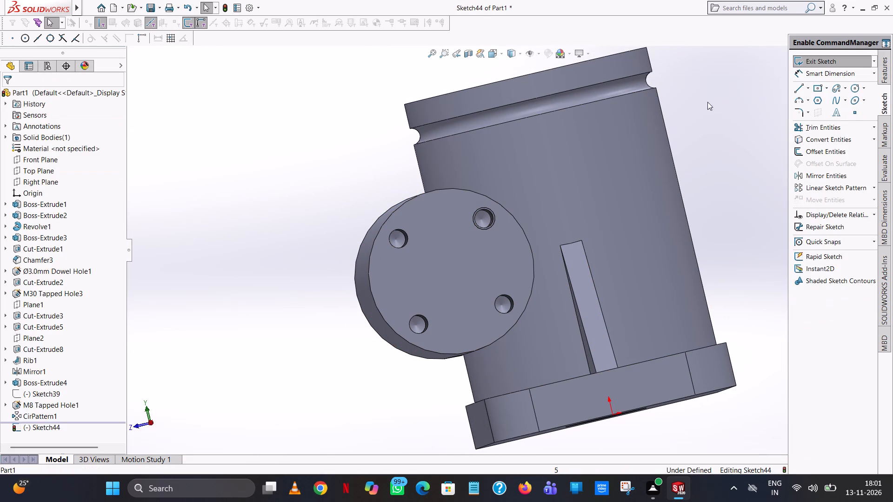
left_click(853, 85)
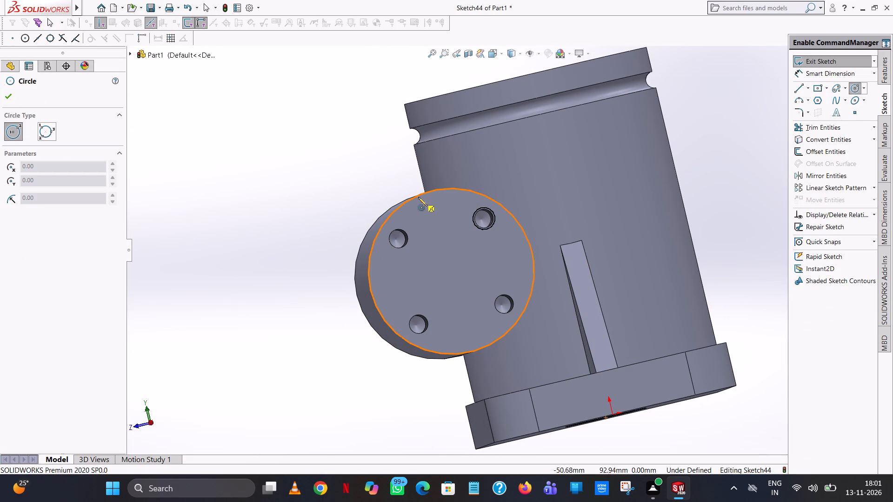
left_click(451, 271)
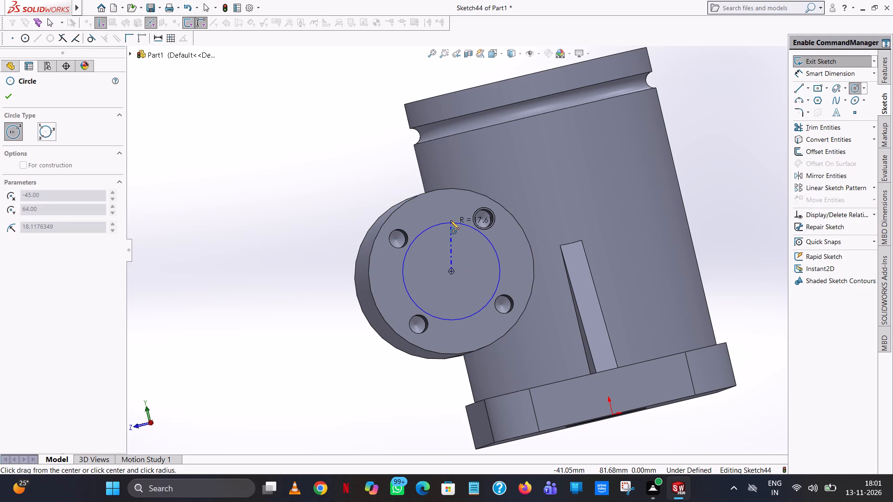
left_click(450, 220)
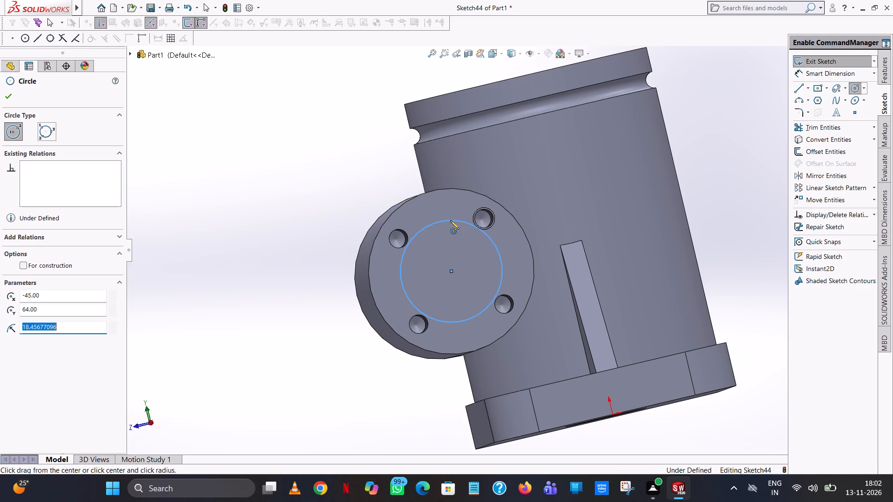
type("15")
key("Return")
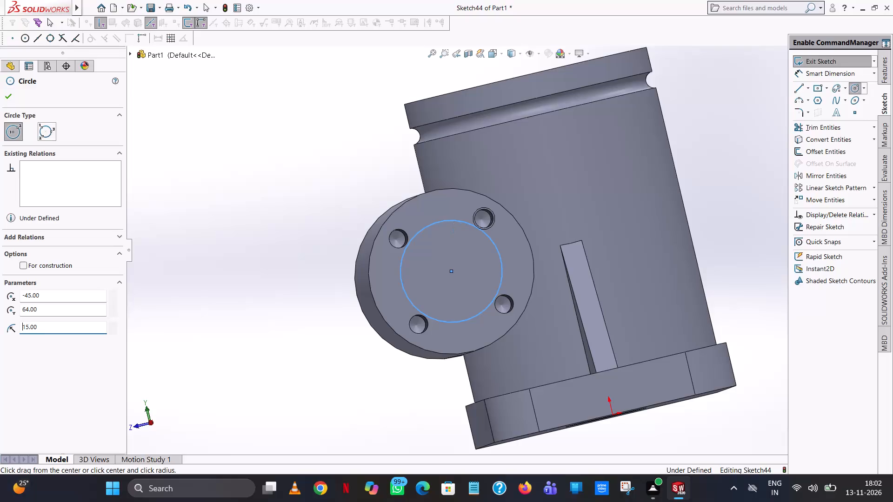
right_click(449, 220)
left_click(460, 224)
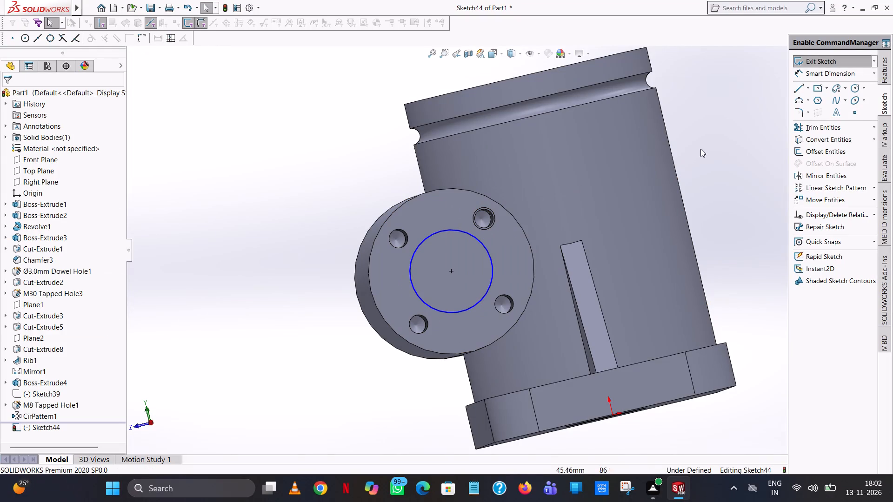
Dimension the concentric circle with a 30 mm diameter.
left_click(858, 73)
left_click(456, 312)
left_click(399, 402)
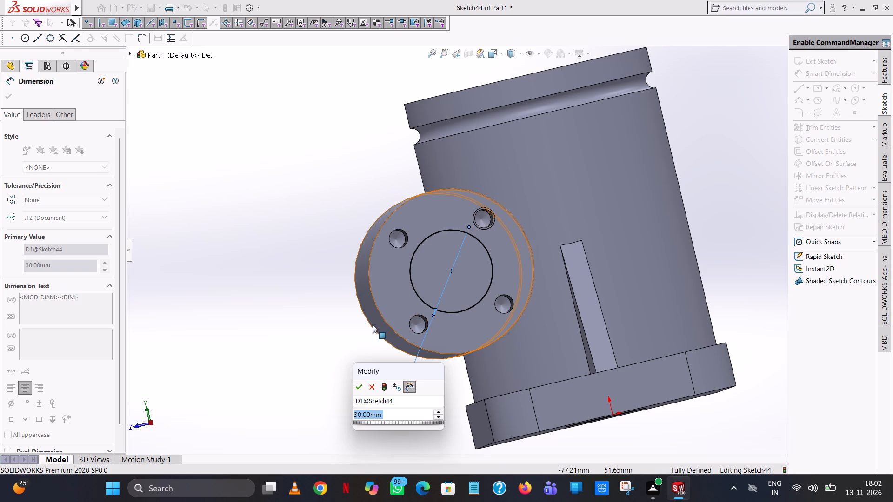
left_click(358, 383)
left_click(253, 249)
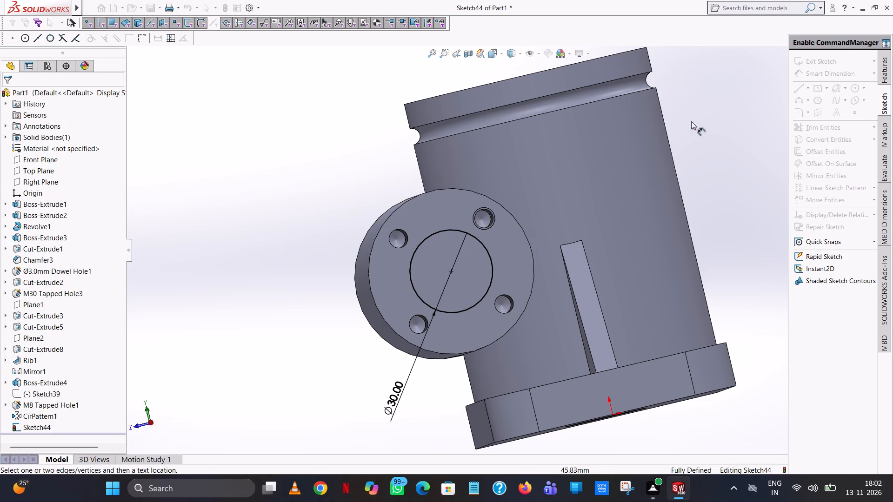
Cut the 30 mm circle through the full length of the side boss with a blind depth of 138 mm.
left_click(886, 76)
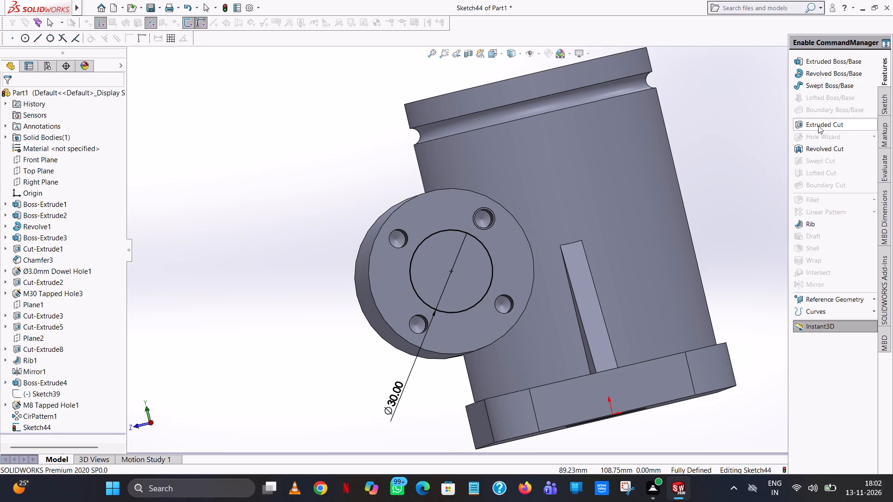
left_click(818, 125)
middle_click_drag(298, 194, 360, 180)
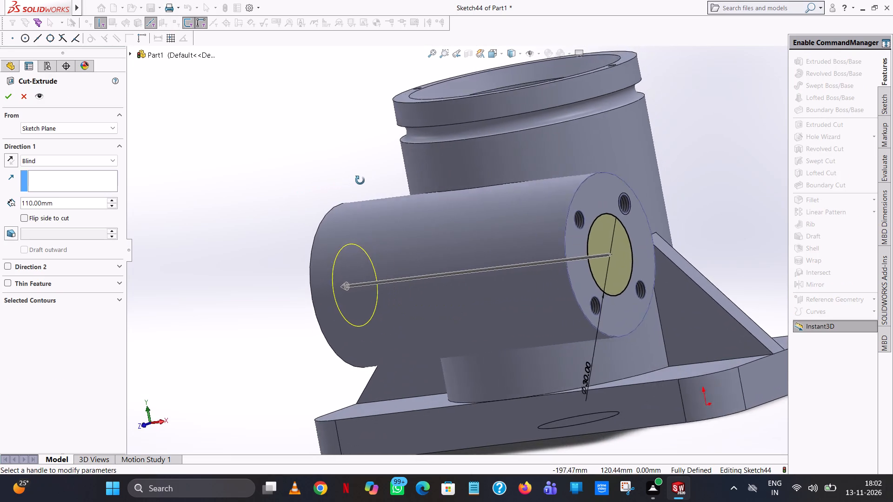
middle_click_drag(360, 180, 405, 169)
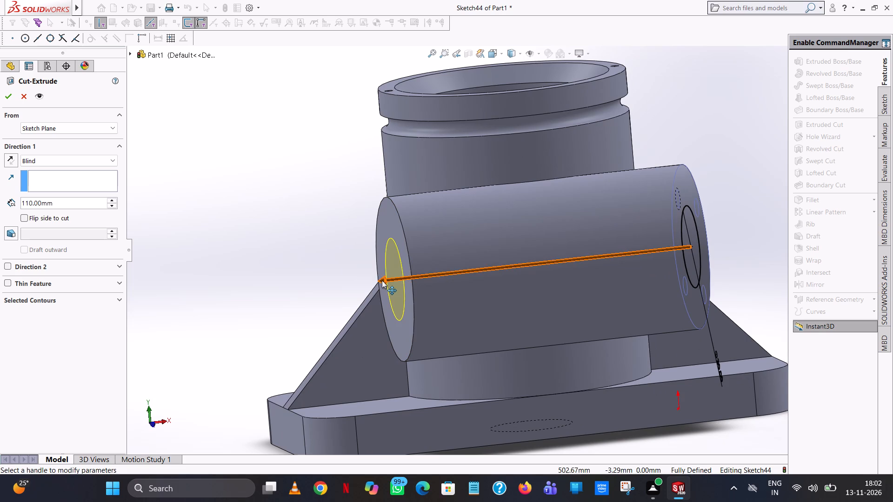
left_click_drag(381, 280, 320, 293)
left_click(6, 95)
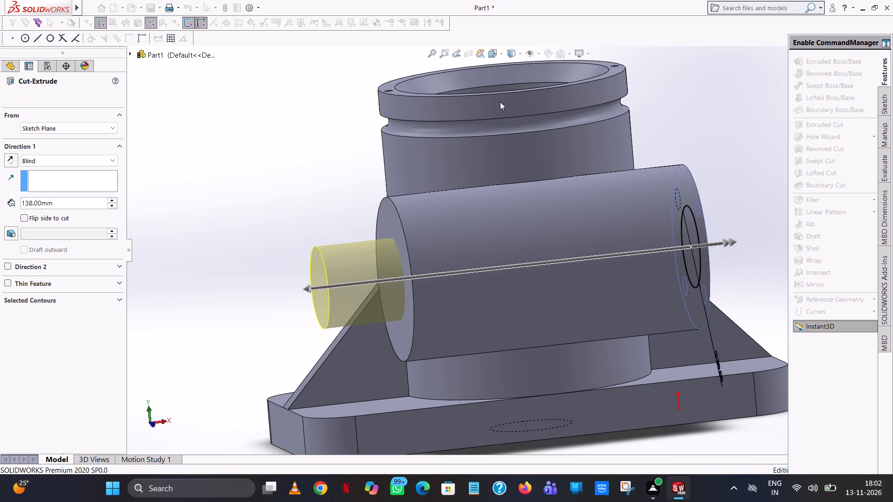
left_click(705, 123)
Examine the side boss bore, its tapped holes and the housing interior from several angles.
middle_click_drag(698, 148, 635, 272)
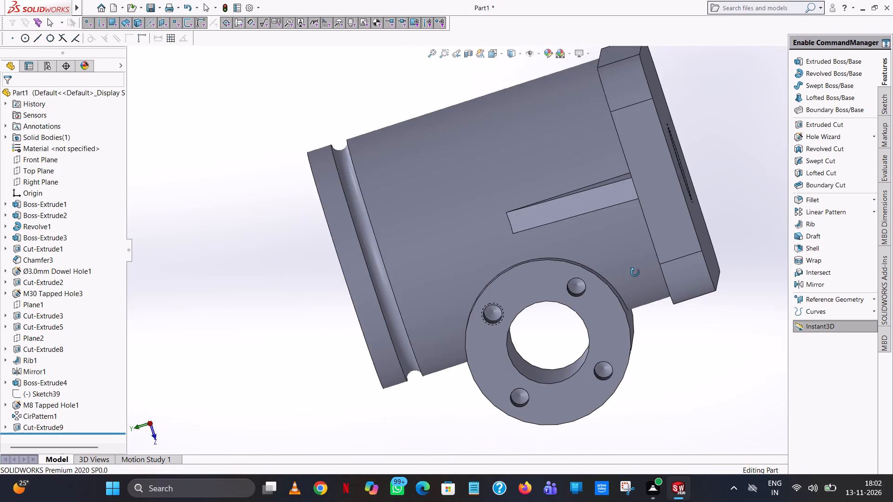
middle_click_drag(635, 272, 661, 194)
scroll(661, 194, "up", 1)
left_click(709, 334)
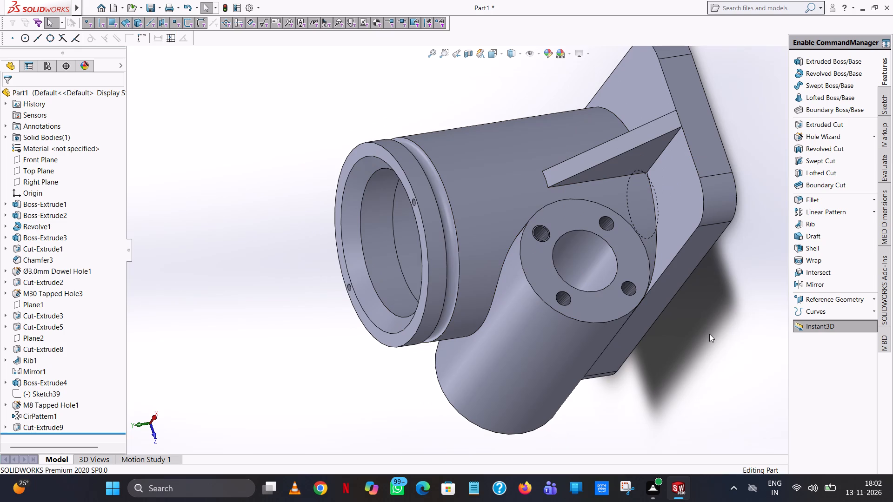
middle_click_drag(387, 218, 452, 183)
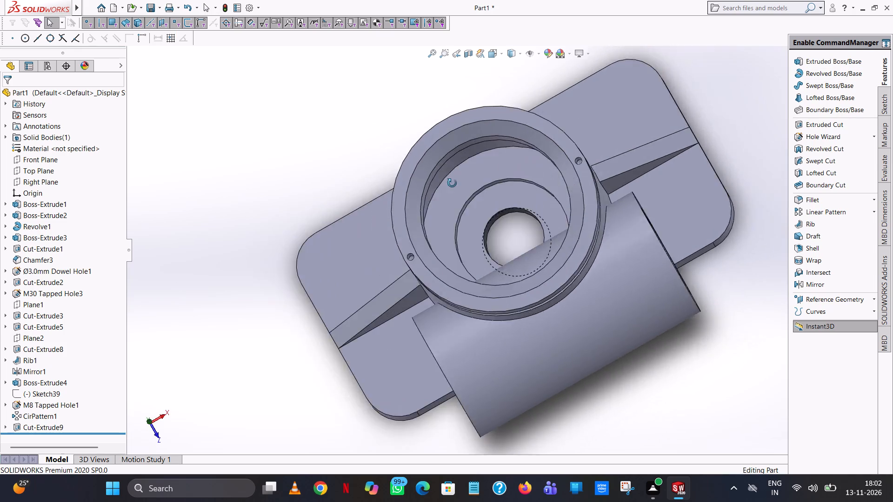
middle_click_drag(452, 183, 372, 44)
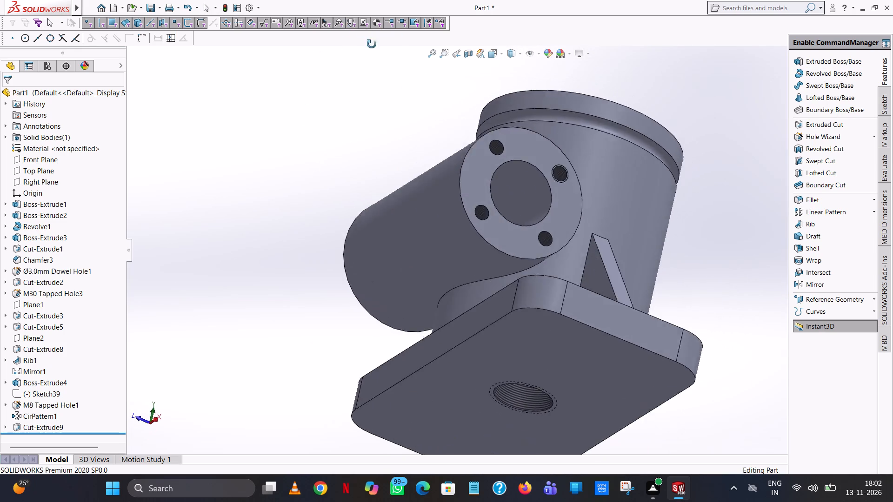
middle_click_drag(372, 44, 336, 109)
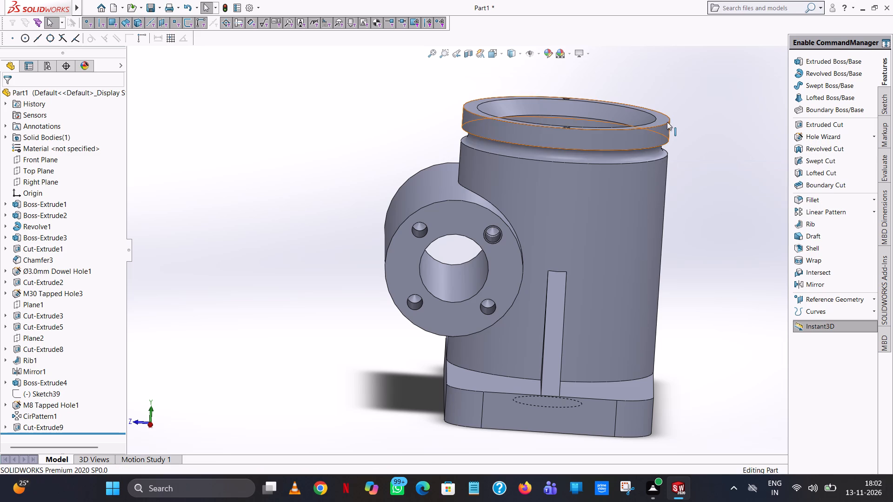
left_click(706, 128)
middle_click_drag(668, 129, 643, 267)
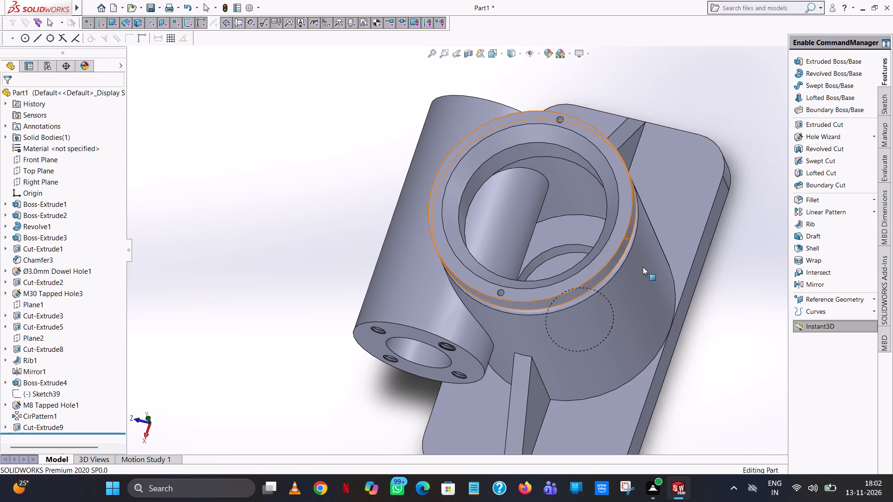
scroll(643, 267, "up", 1)
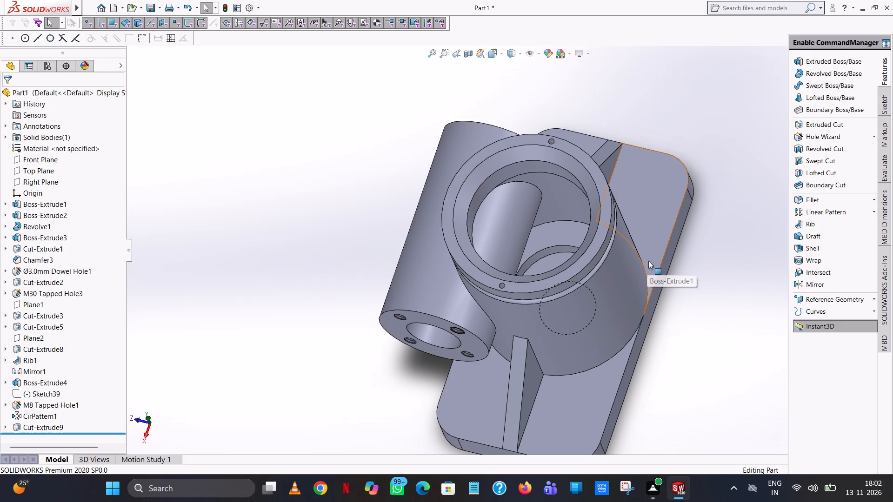
middle_click_drag(673, 367, 687, 298)
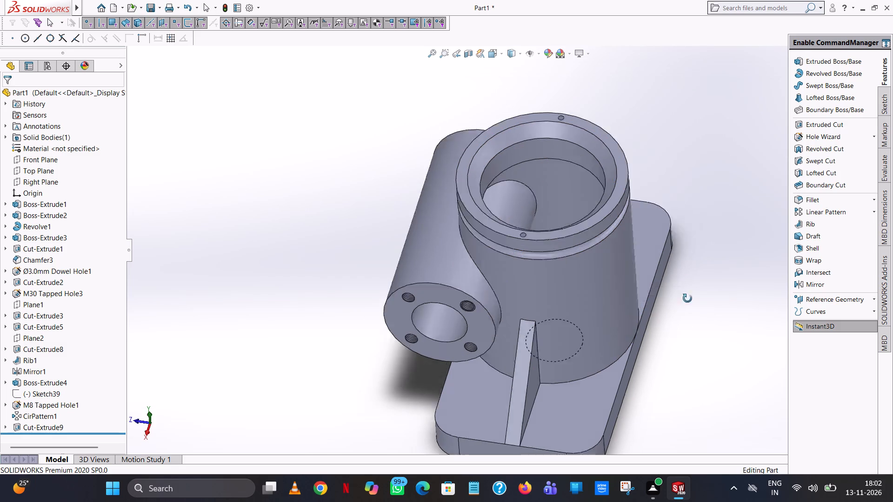
middle_click_drag(687, 298, 697, 225)
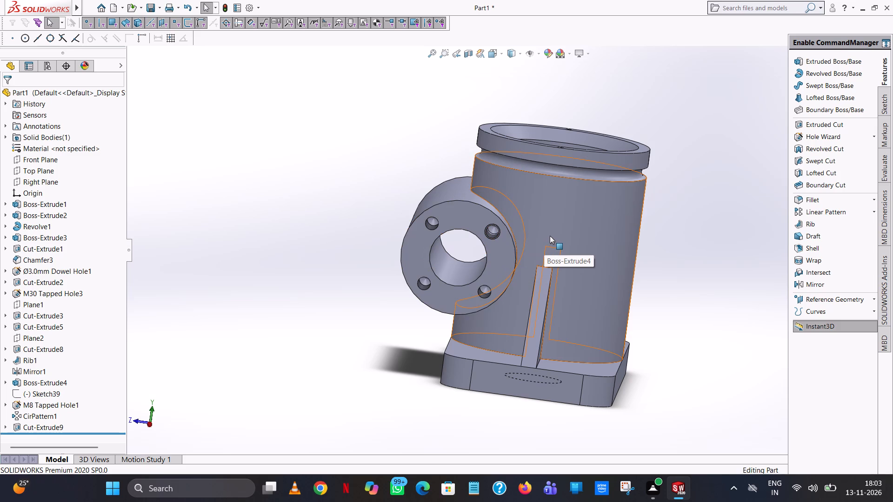
Apply a medium grey colour appearance (128, 128) to the whole part.
right_click(586, 288)
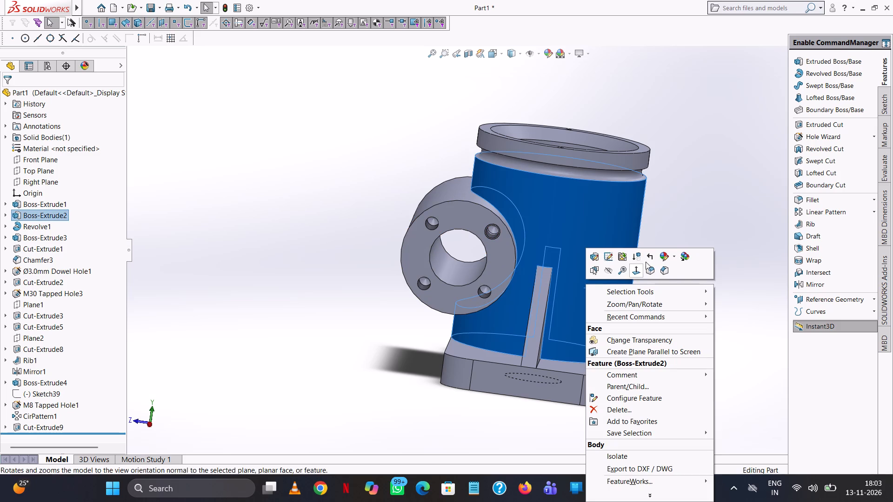
left_click(661, 258)
left_click(660, 257)
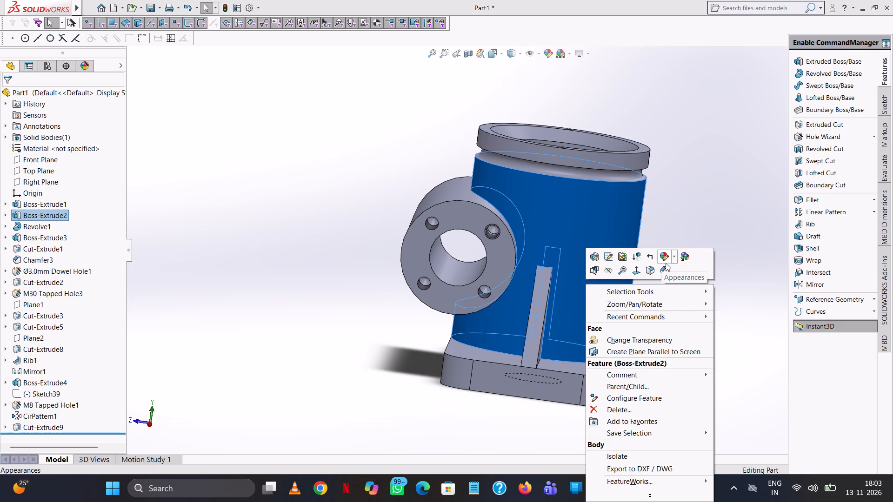
left_click(670, 303)
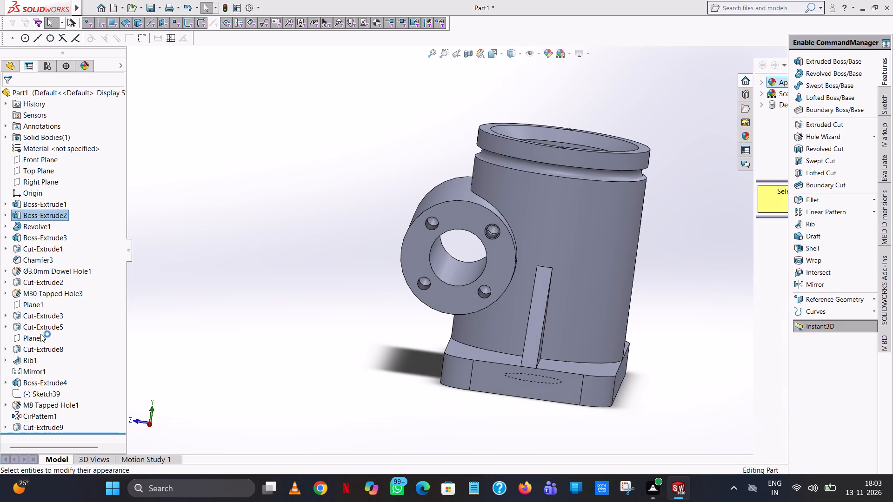
left_click(87, 327)
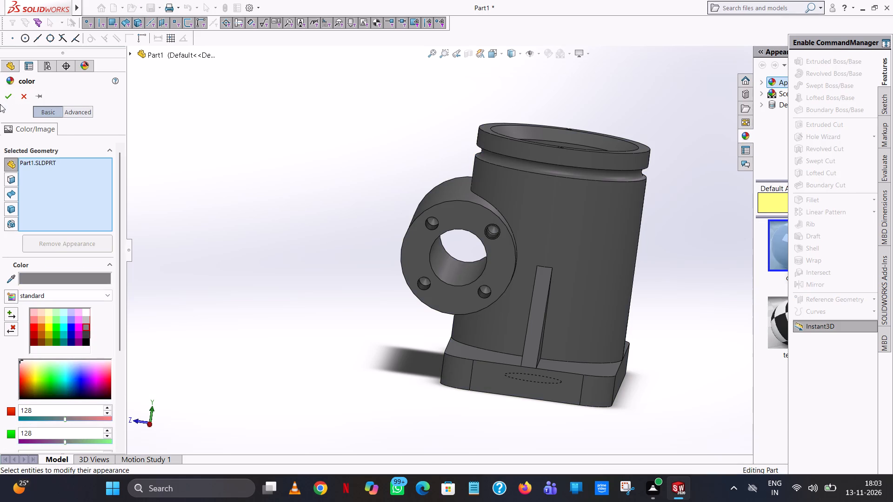
left_click(11, 92)
Apply white to the side boss's bore face and the conical end faces of its four tapped holes.
left_click(443, 266)
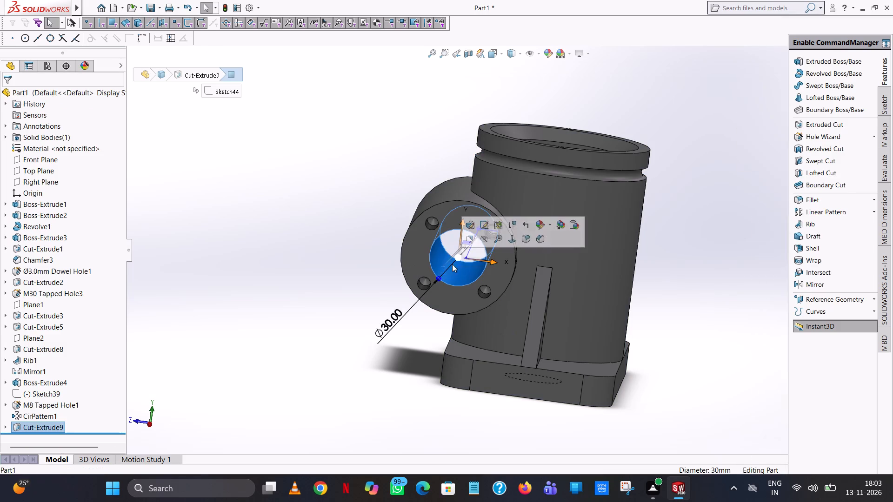
left_click(538, 224)
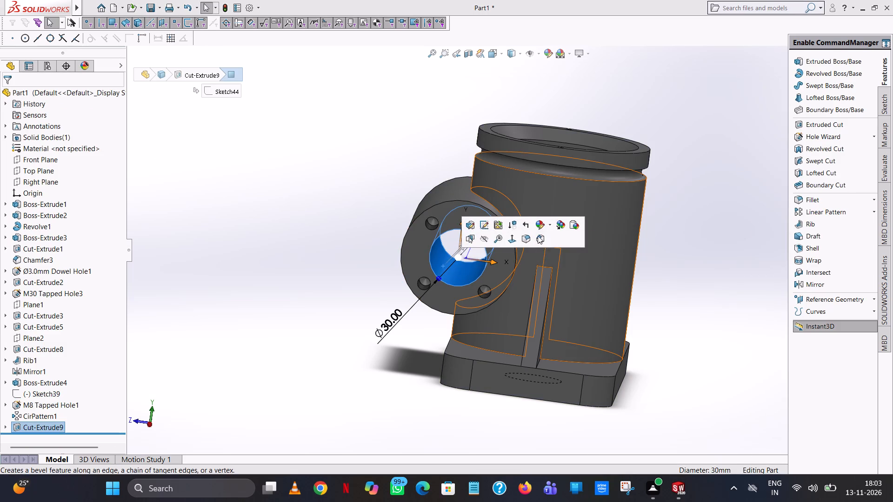
left_click(540, 226)
left_click(546, 245)
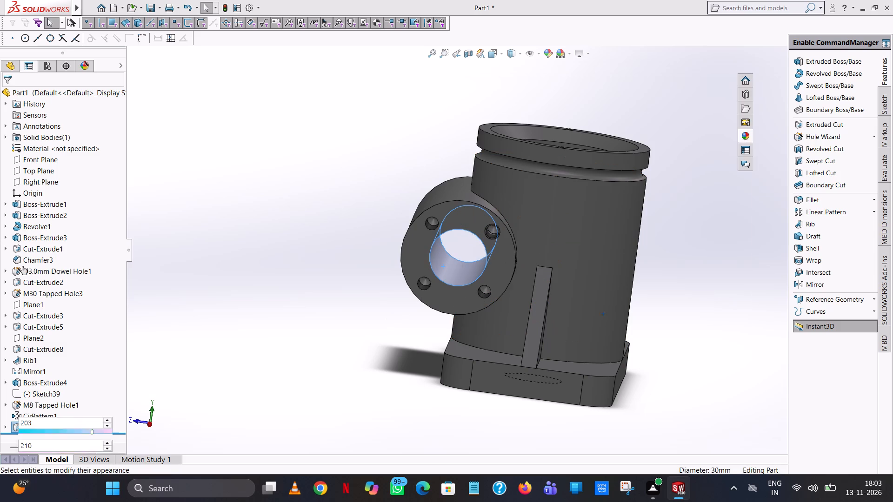
left_click(87, 312)
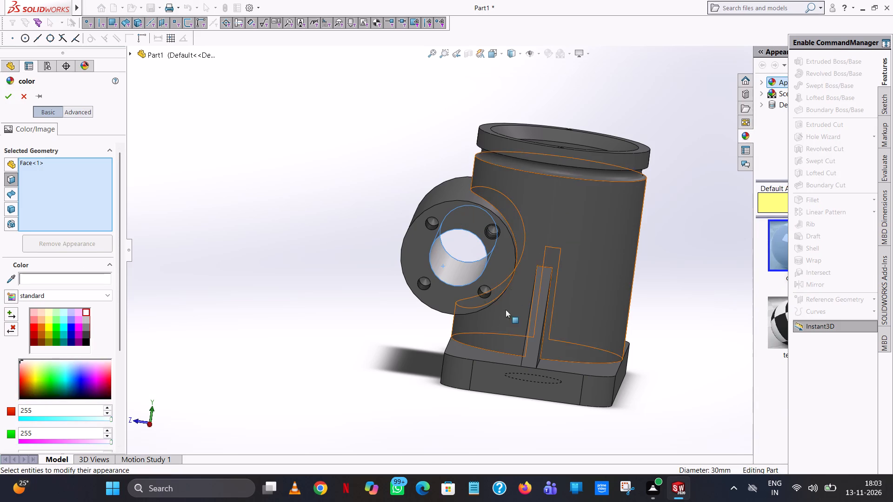
left_click(493, 233)
scroll(492, 234, "down", 5)
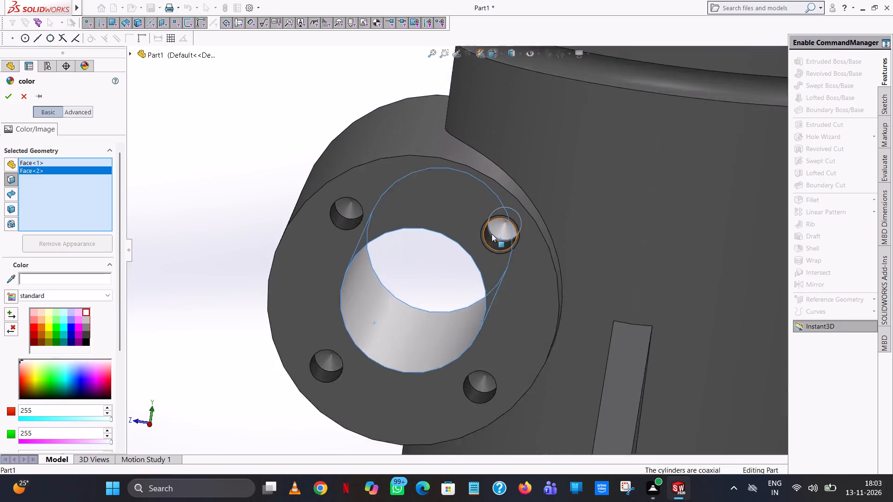
scroll(492, 234, "down", 2)
left_click(495, 247)
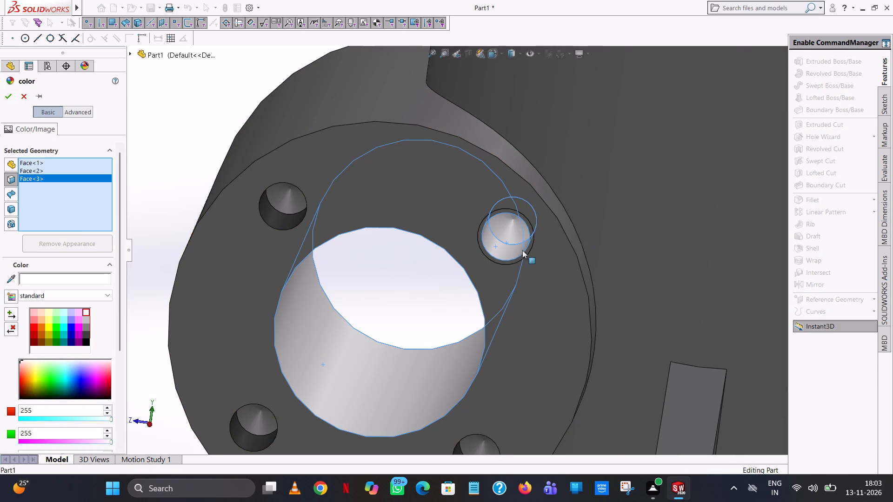
left_click(510, 251)
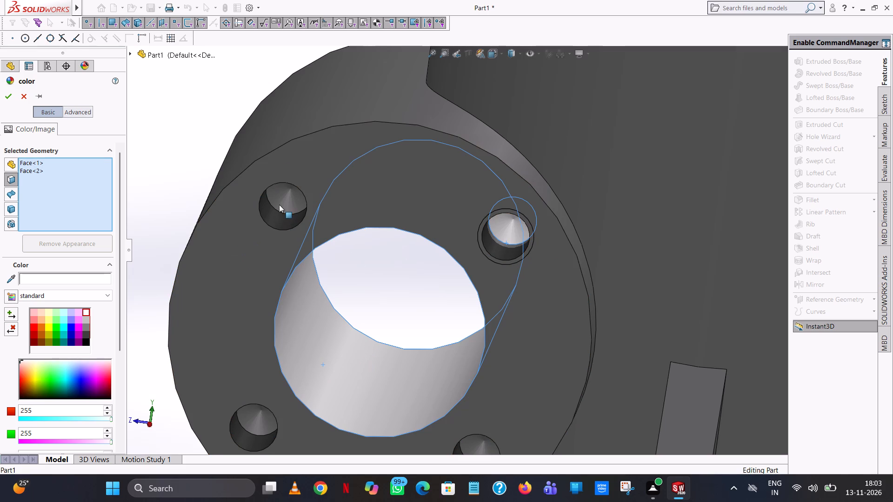
left_click(279, 205)
left_click(261, 421)
scroll(354, 422, "up", 5)
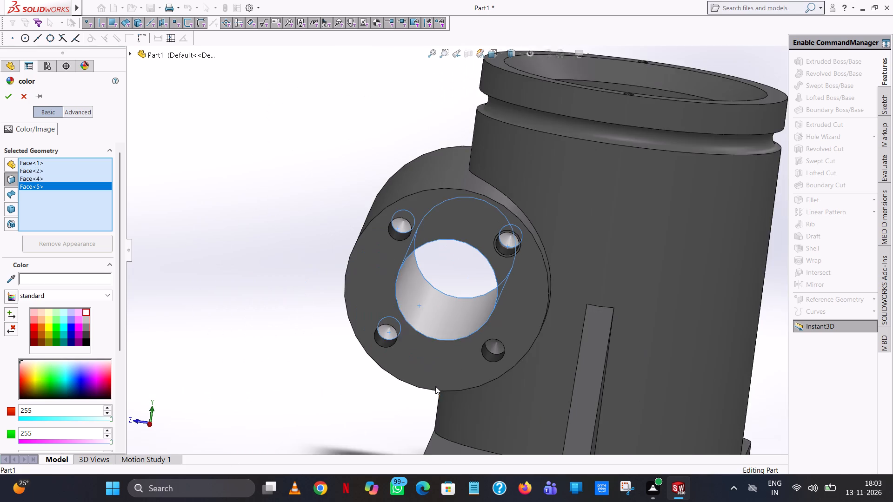
left_click(499, 330)
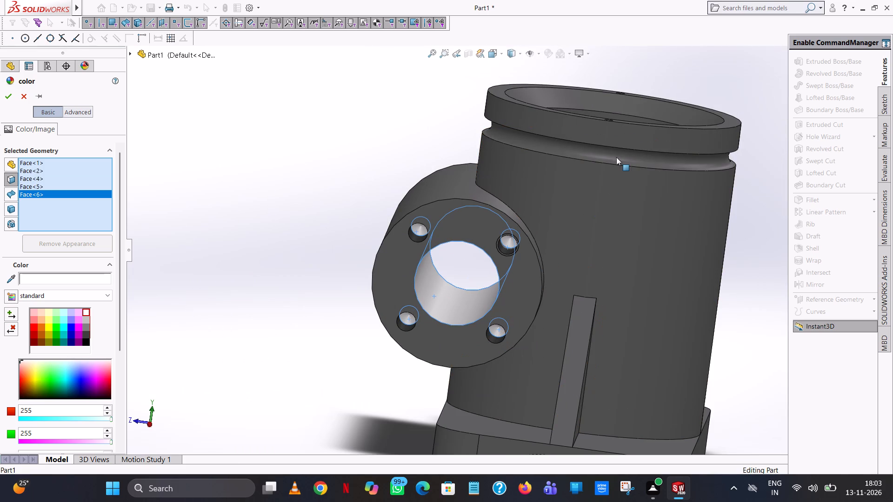
Add the inner faces of the main housing's stepped bore to the white colour selection and apply it.
middle_click_drag(645, 111, 606, 331)
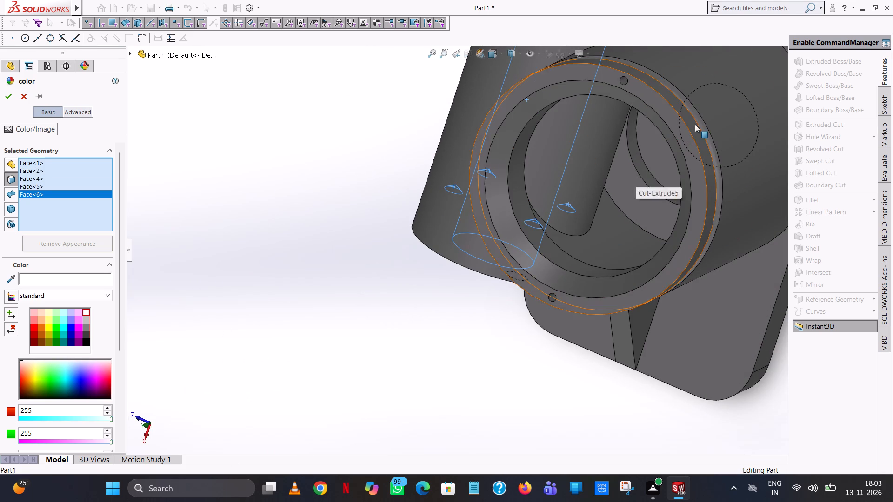
middle_click_drag(666, 149, 711, 145)
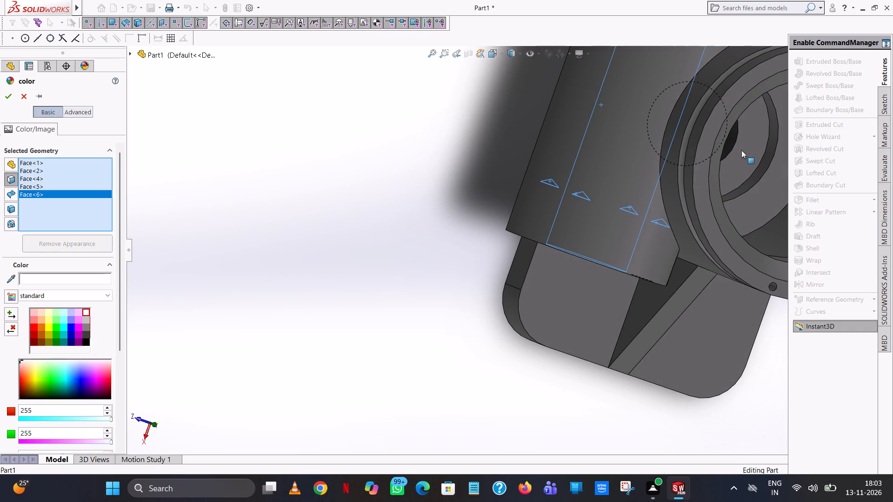
left_click(733, 137)
middle_click_drag(764, 156, 768, 138)
left_click(773, 133)
scroll(773, 133, "up", 5)
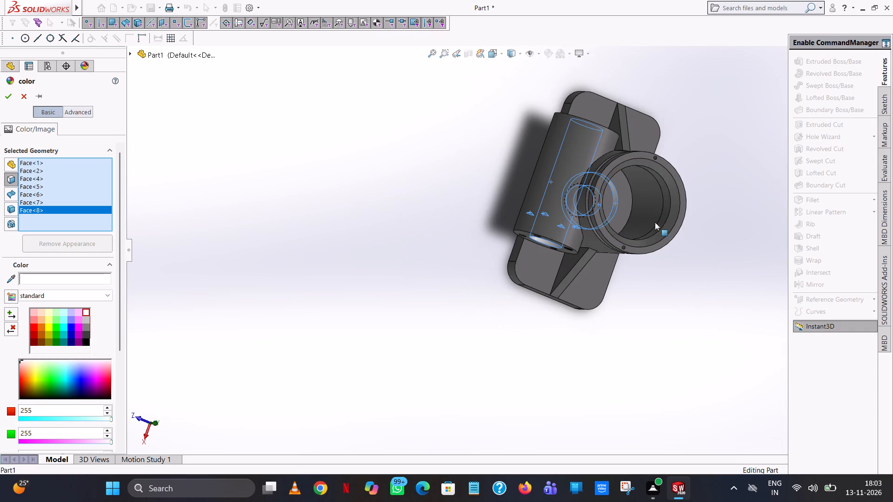
scroll(653, 221, "down", 6)
left_click(573, 173)
left_click(610, 202)
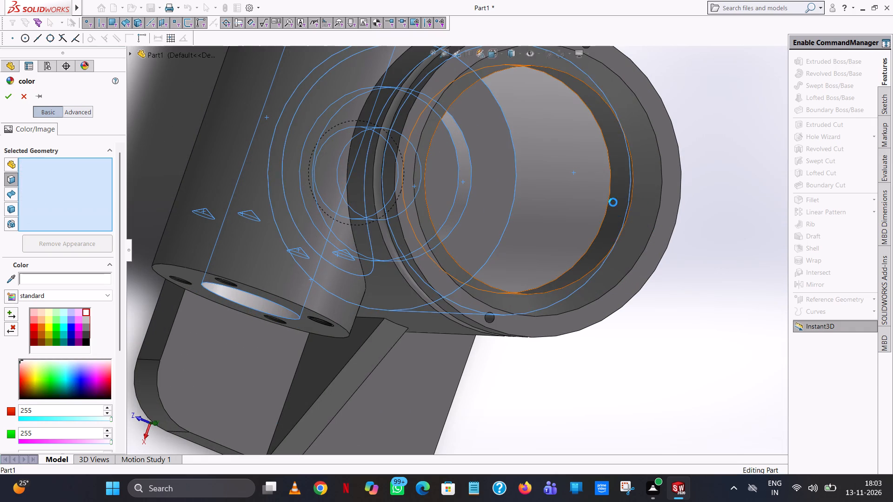
left_click(638, 204)
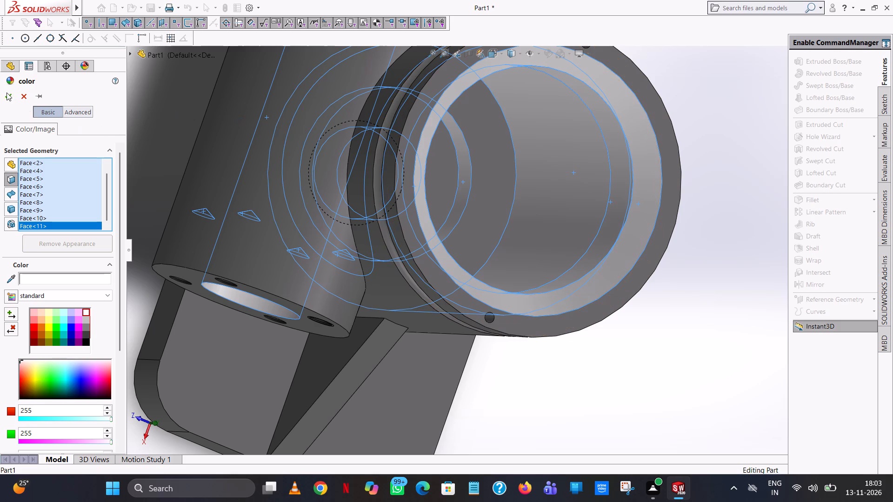
left_click(7, 92)
Inspect the coloured housing interior and the threaded hole in the base for faces still in grey.
middle_click_drag(604, 341, 574, 257)
scroll(555, 265, "up", 1)
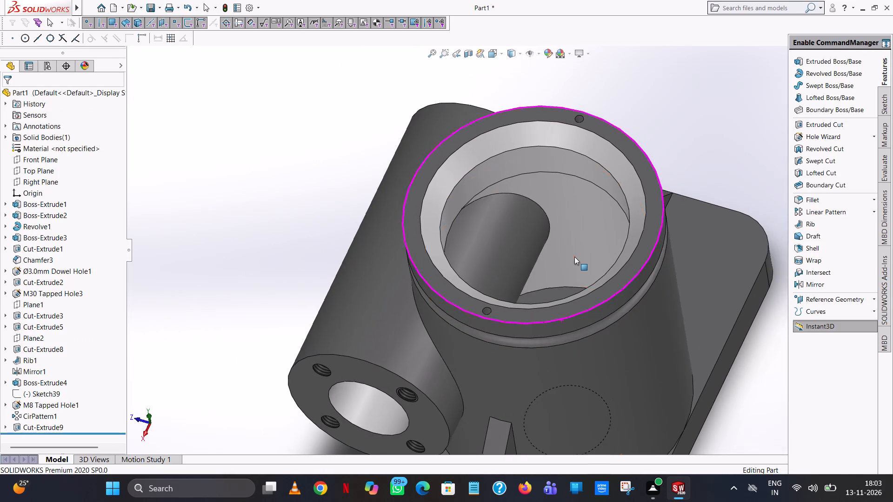
middle_click_drag(574, 257, 574, 257)
scroll(537, 236, "down", 5)
middle_click_drag(537, 243, 541, 320)
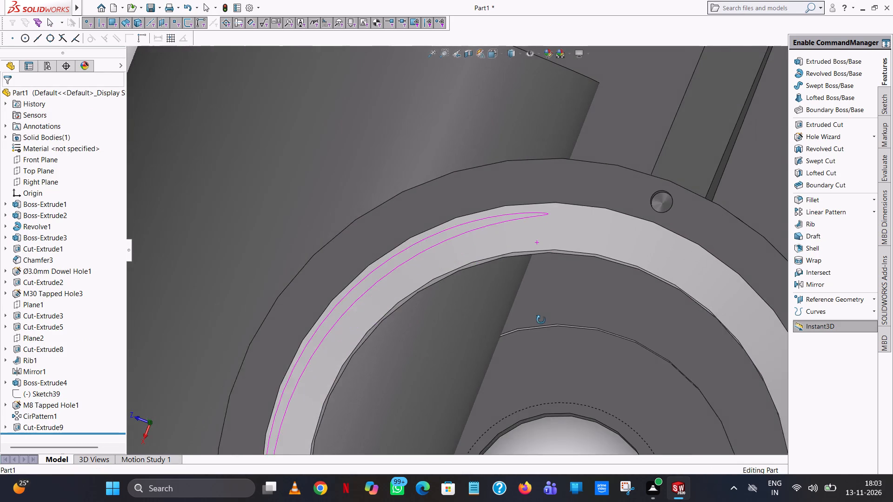
middle_click_drag(541, 320, 550, 315)
scroll(550, 315, "down", 1)
scroll(550, 315, "up", 7)
middle_click_drag(480, 362, 522, 374)
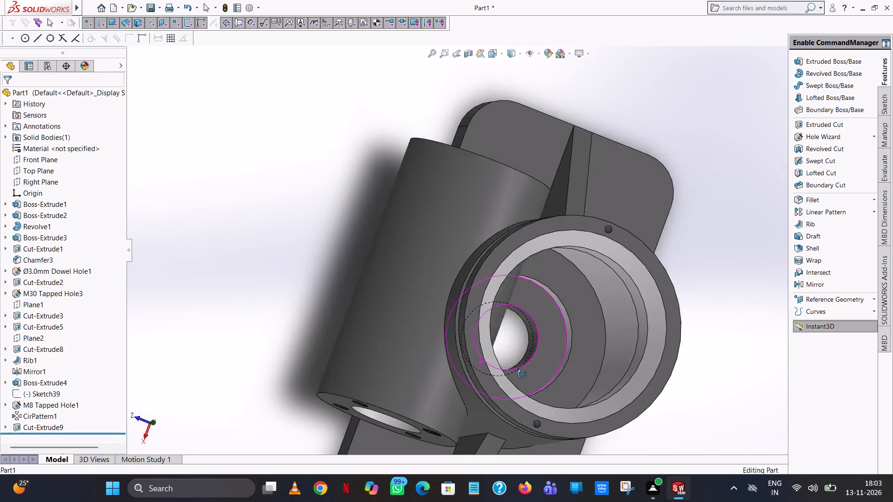
middle_click_drag(522, 374, 607, 376)
scroll(539, 376, "up", 1)
scroll(457, 316, "down", 10)
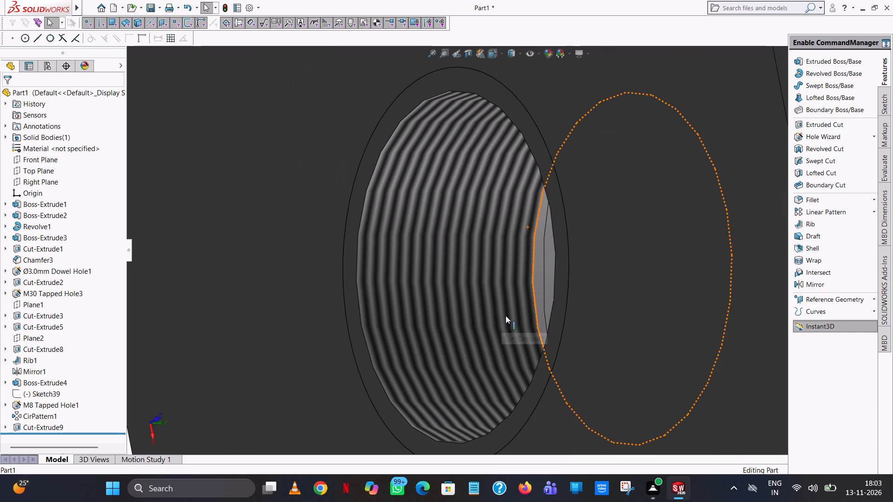
Inspect the coloured housing all around, covering the threaded base hole, side boss, stepped bore and base plate.
middle_click_drag(526, 318, 539, 316)
scroll(538, 310, "up", 8)
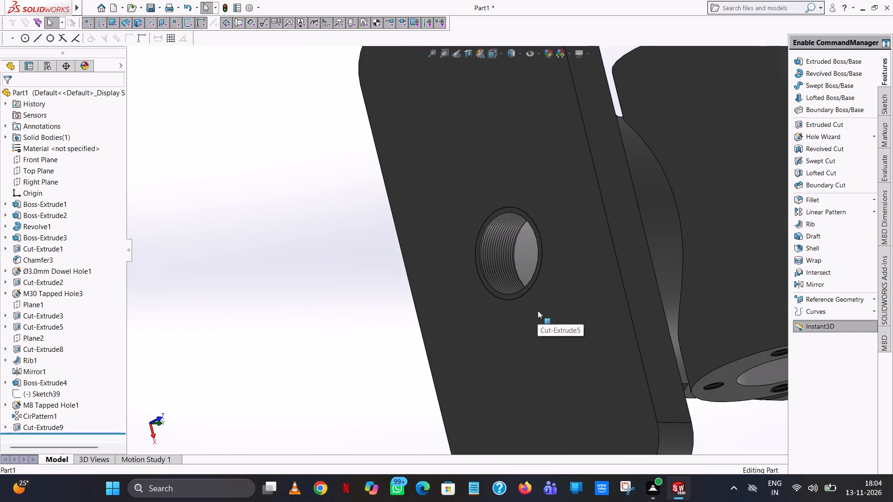
middle_click_drag(533, 308, 468, 277)
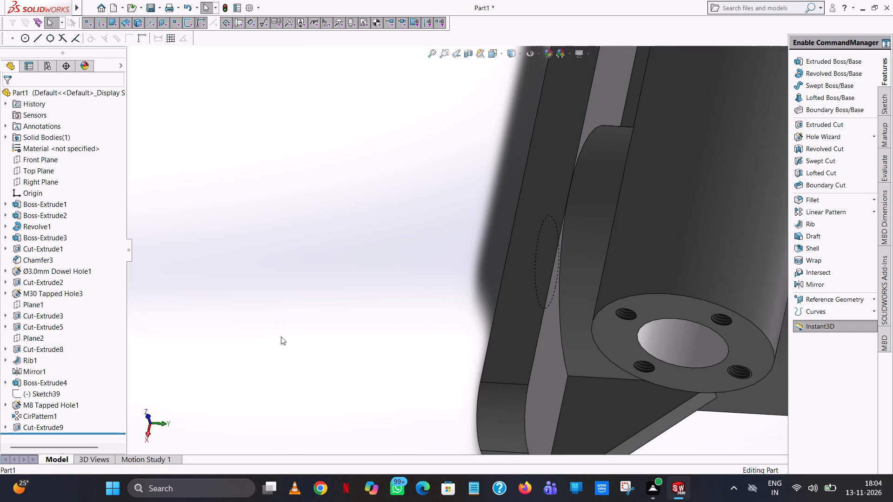
middle_click_drag(537, 259, 458, 180)
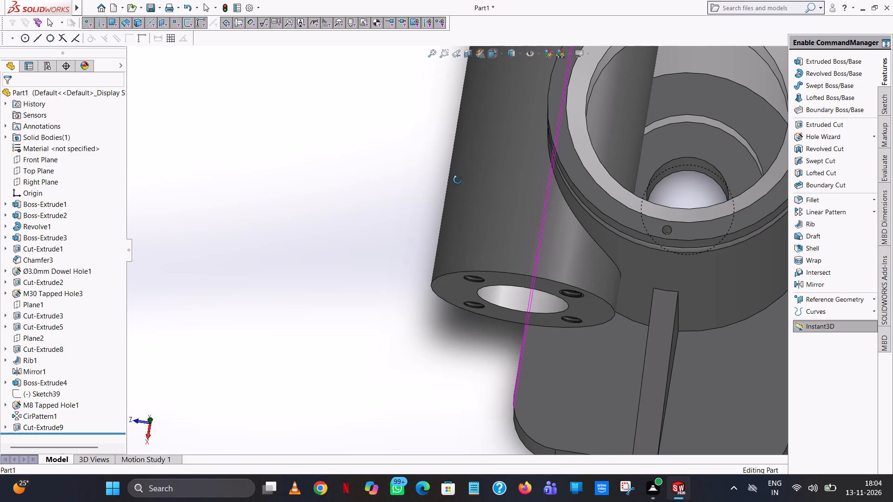
middle_click_drag(458, 180, 453, 179)
scroll(551, 217, "up", 7)
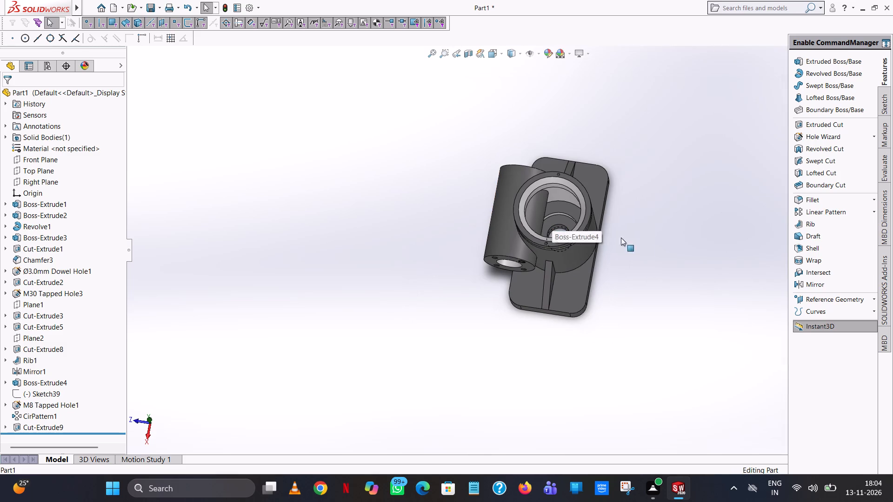
middle_click_drag(532, 354, 628, 274)
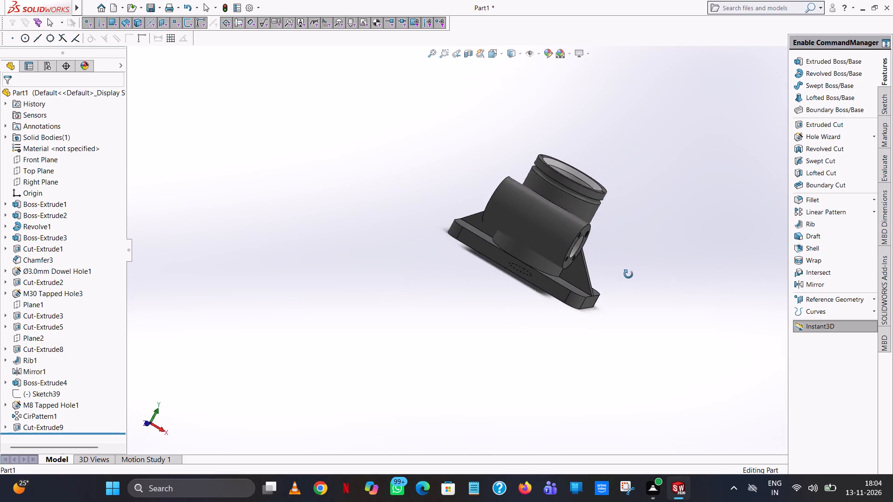
middle_click_drag(628, 274, 606, 352)
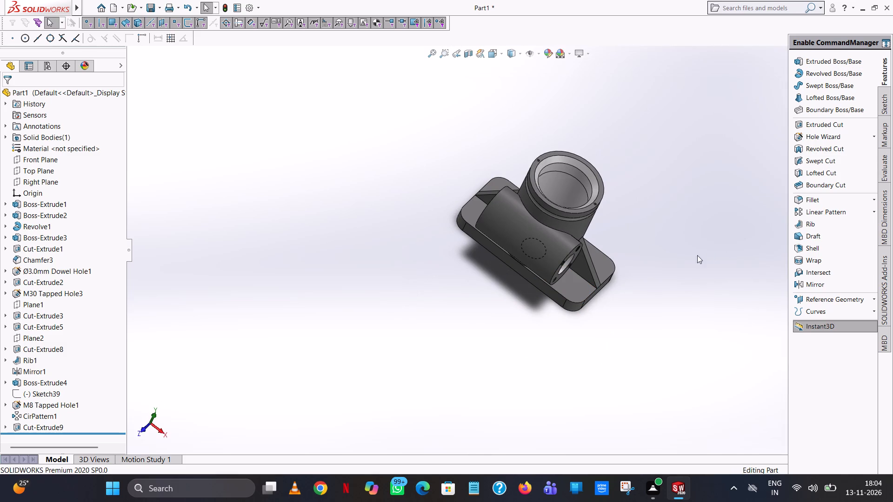
middle_click_drag(625, 264, 599, 306)
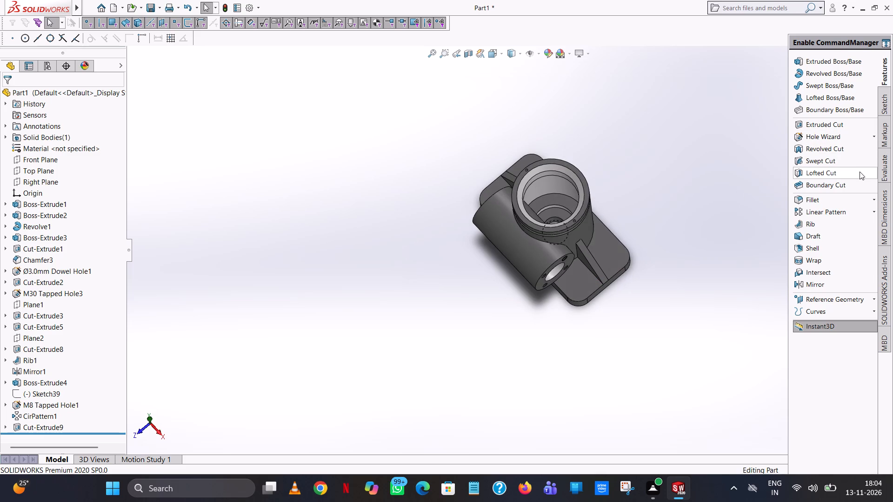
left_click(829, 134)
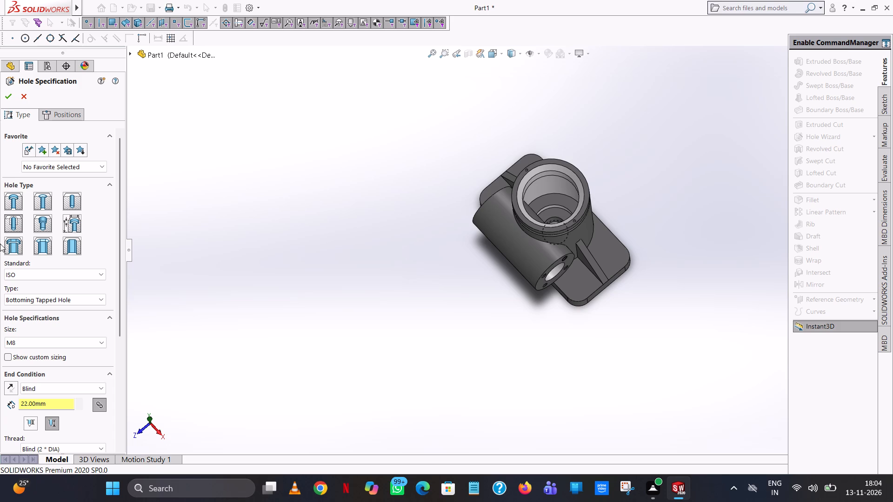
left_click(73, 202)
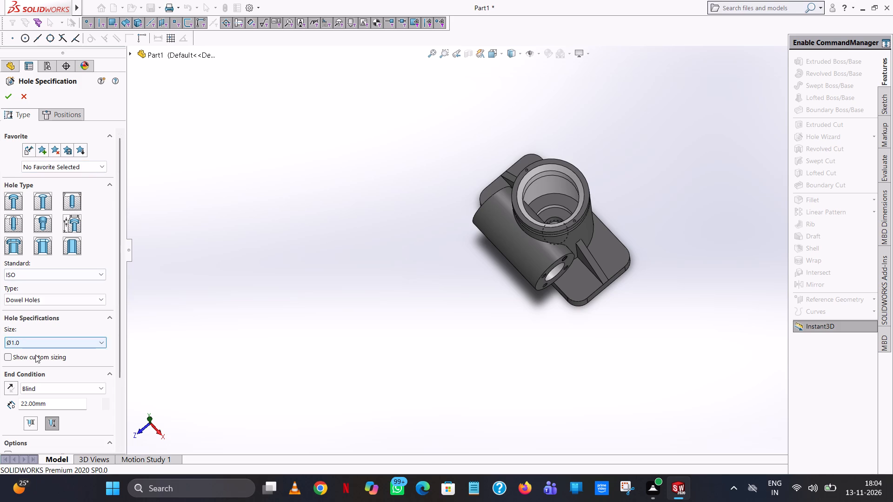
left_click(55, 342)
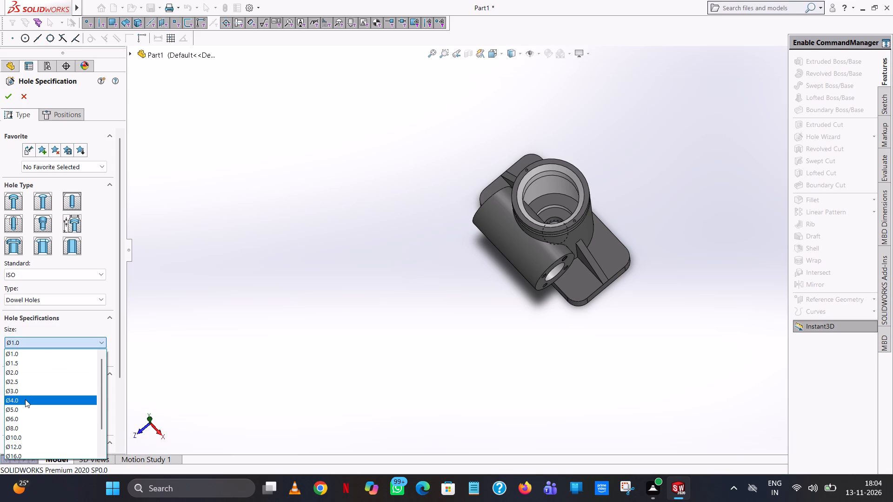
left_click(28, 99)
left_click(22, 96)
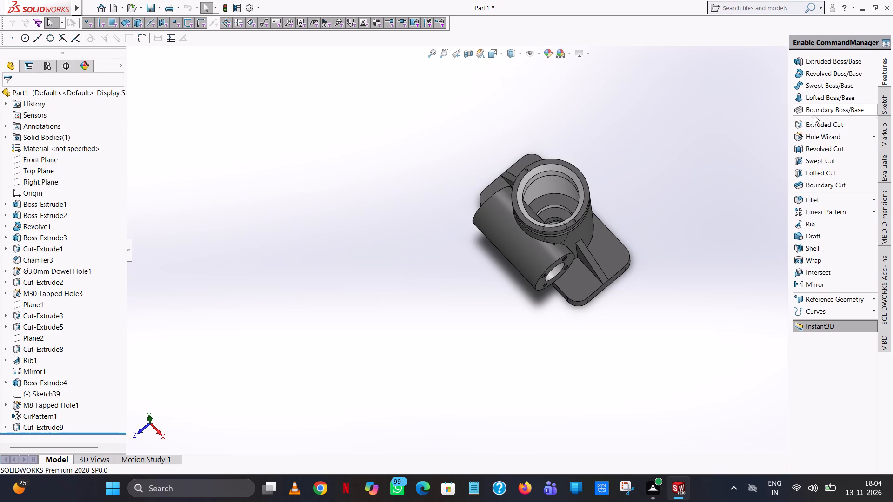
Start an extruded-cut sketch on the base plate's top face and draw a 6 mm radius circle concentric with its lower-right rounded corner.
left_click(833, 122)
left_click(614, 260)
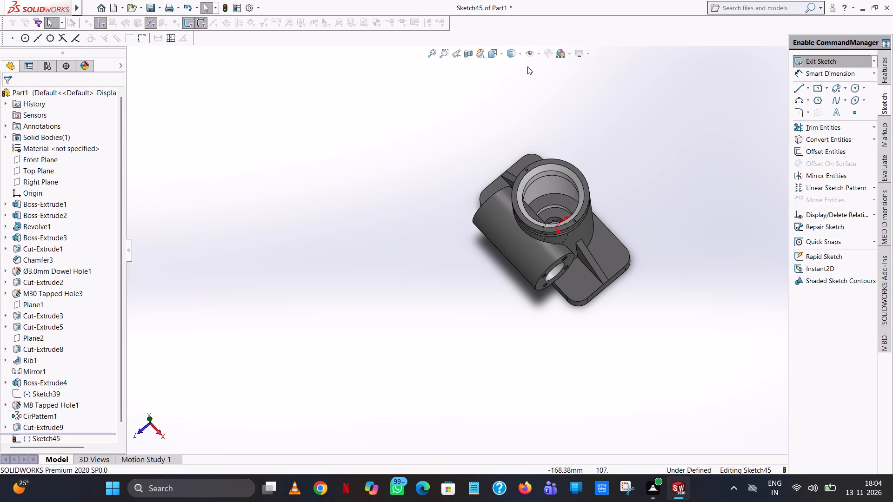
left_click(497, 52)
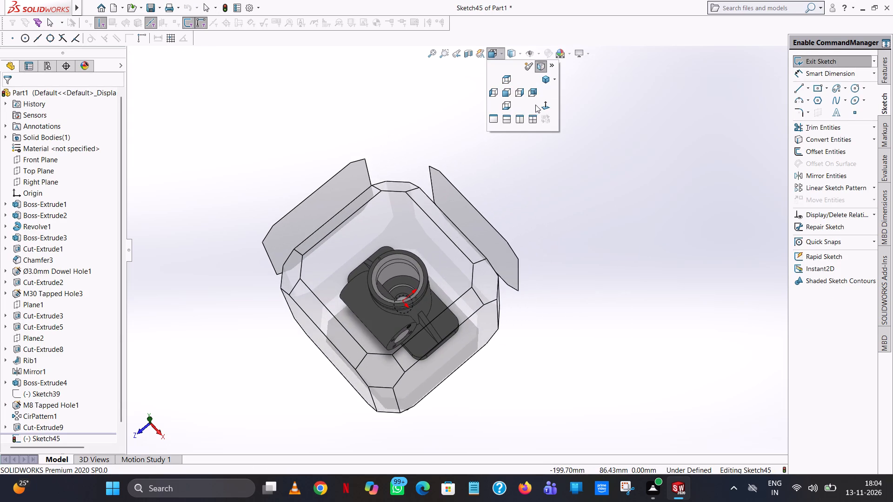
left_click(546, 107)
scroll(546, 361, "down", 8)
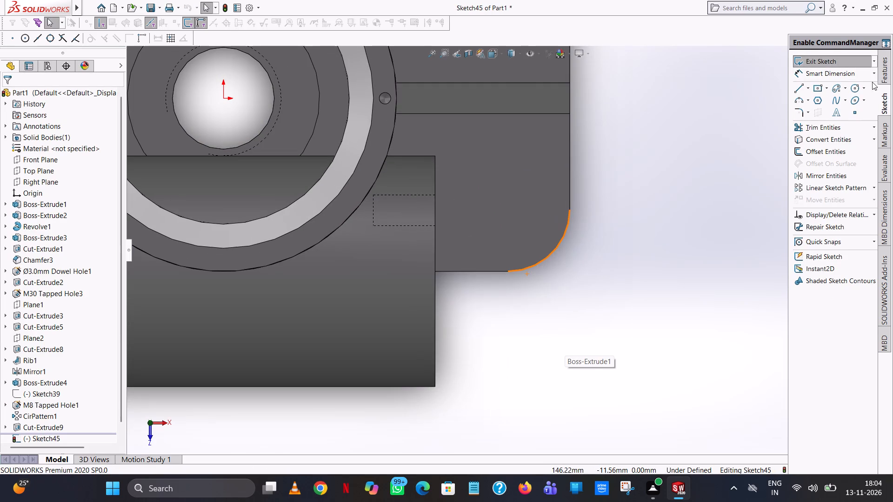
left_click(855, 90)
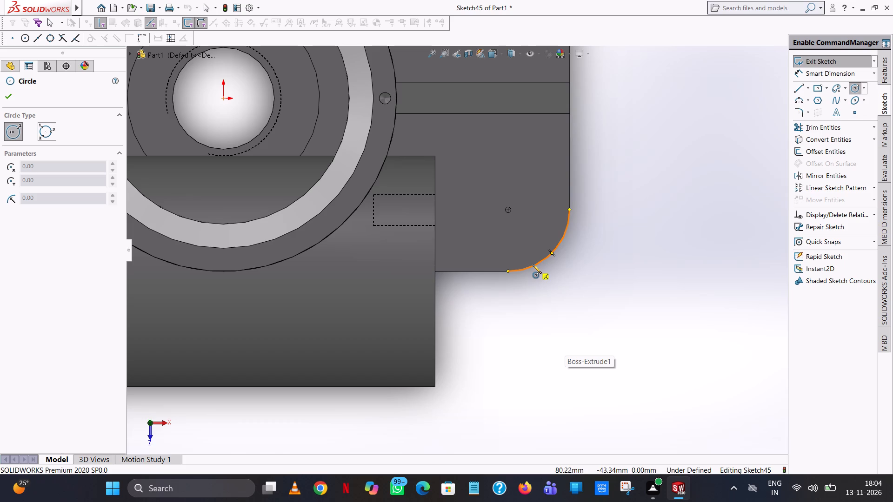
left_click(509, 210)
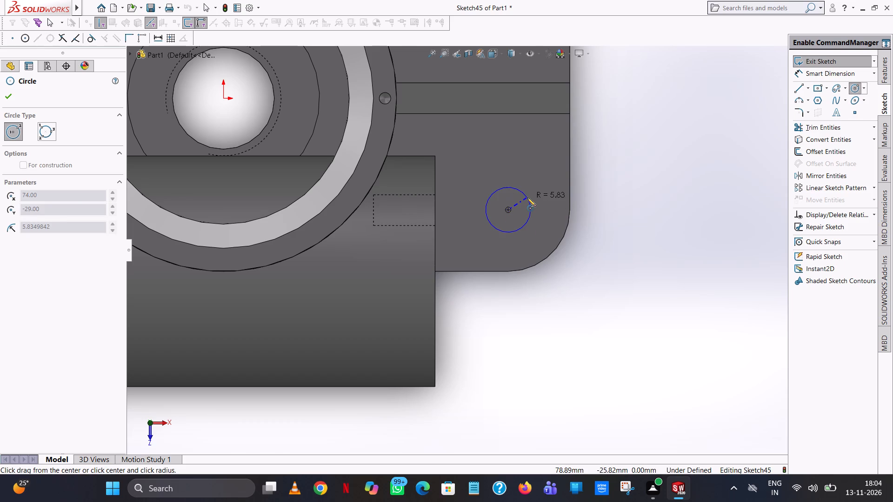
left_click(550, 185)
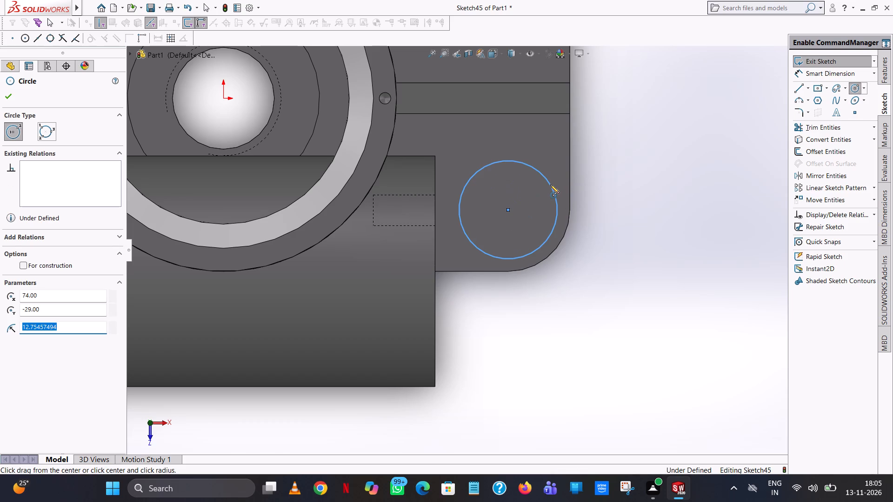
key("6")
key("Return")
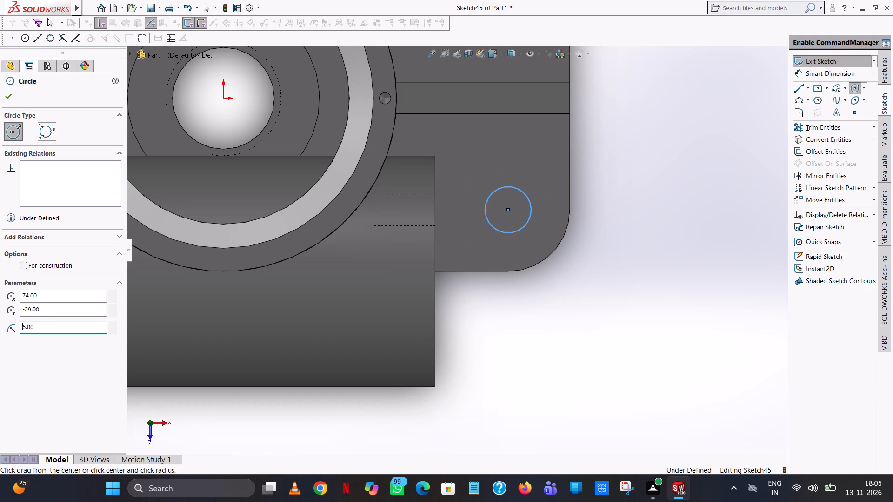
Draw 6 mm radius circles concentric with the base plate's upper-right and upper-left rounded corners.
scroll(550, 185, "up", 6)
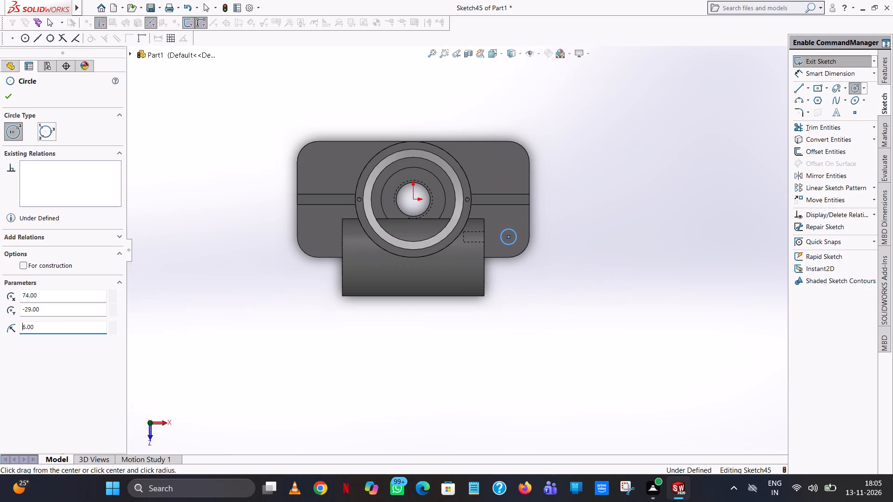
scroll(514, 145, "down", 8)
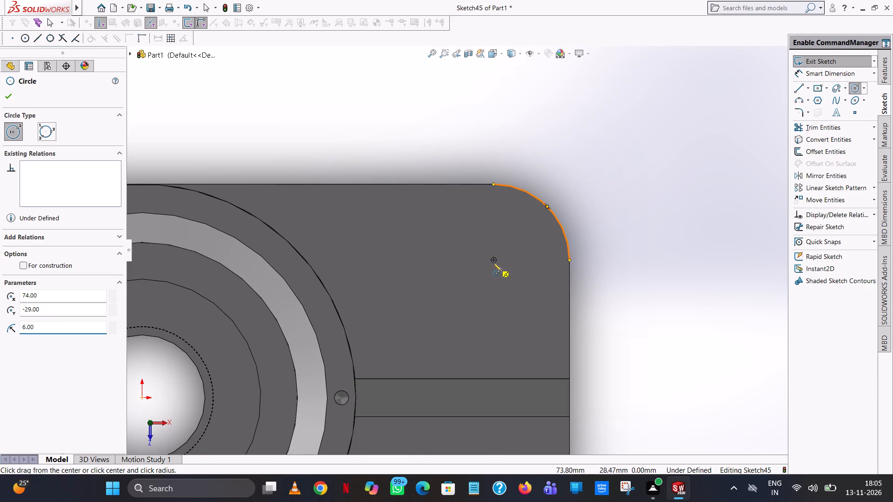
left_click(493, 260)
left_click(515, 227)
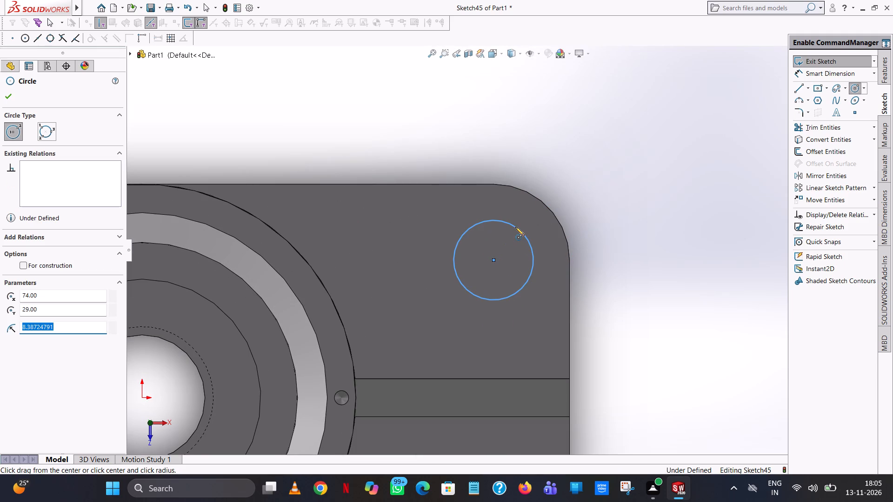
key("6")
key("Return")
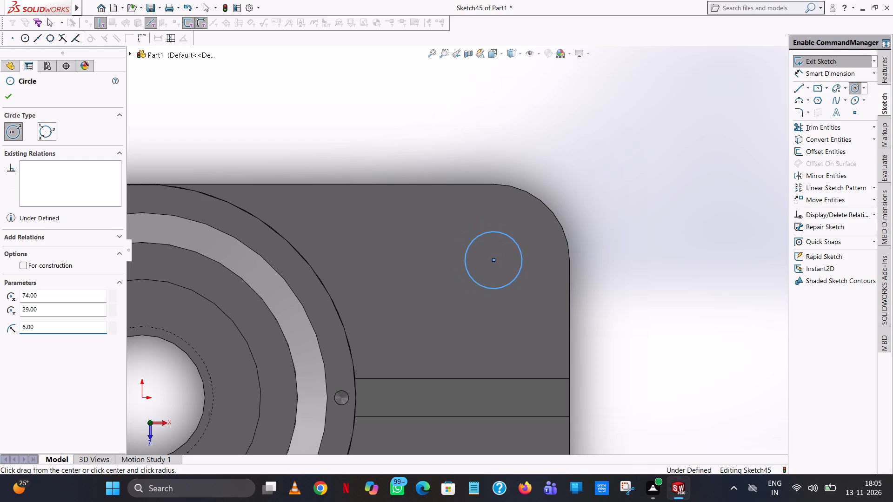
scroll(515, 227, "up", 7)
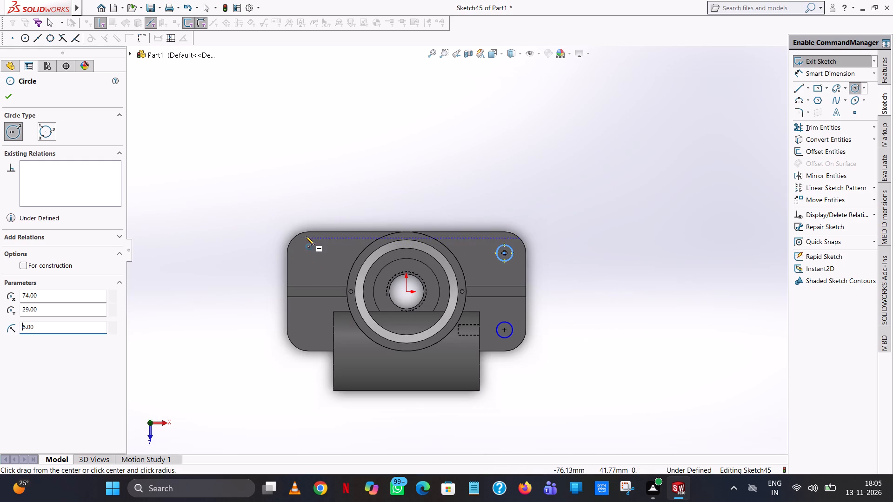
scroll(304, 234, "down", 8)
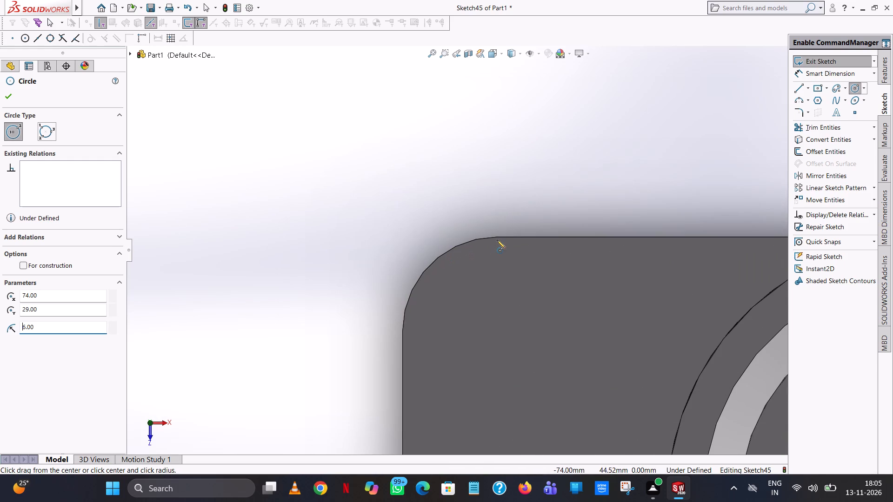
left_click(497, 330)
left_click(532, 280)
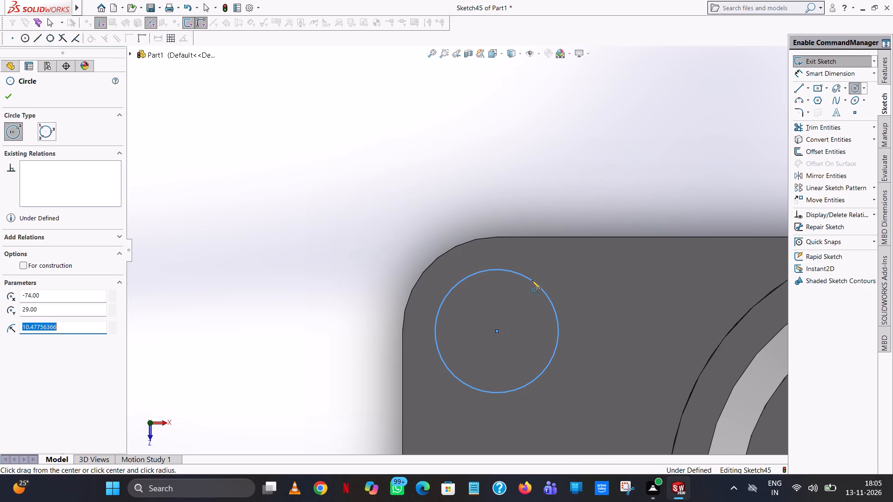
key("6")
key("Return")
Draw a 6 mm radius circle concentric with the base plate's lower-left rounded corner and finish the Circle tool.
scroll(532, 280, "up", 8)
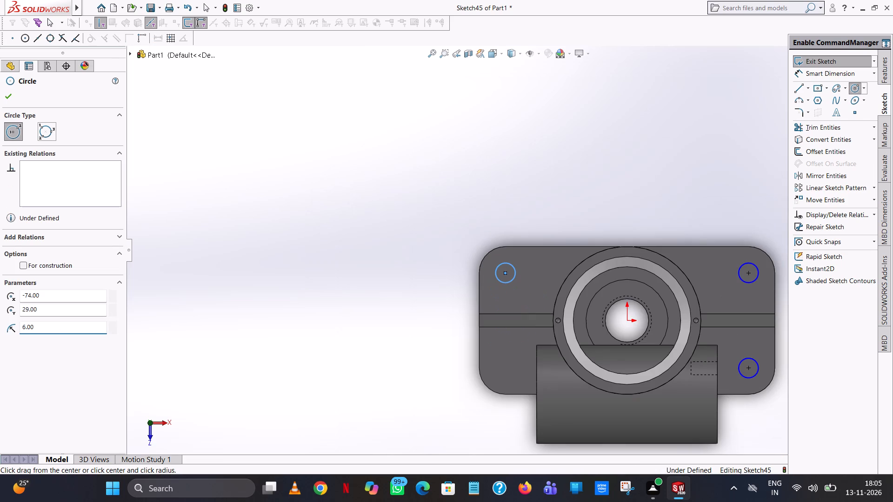
scroll(485, 384, "down", 7)
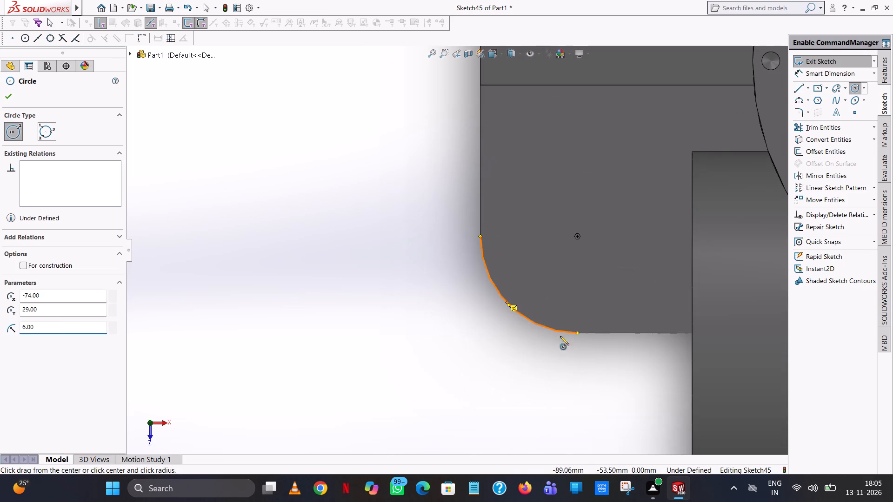
left_click(577, 236)
left_click(617, 198)
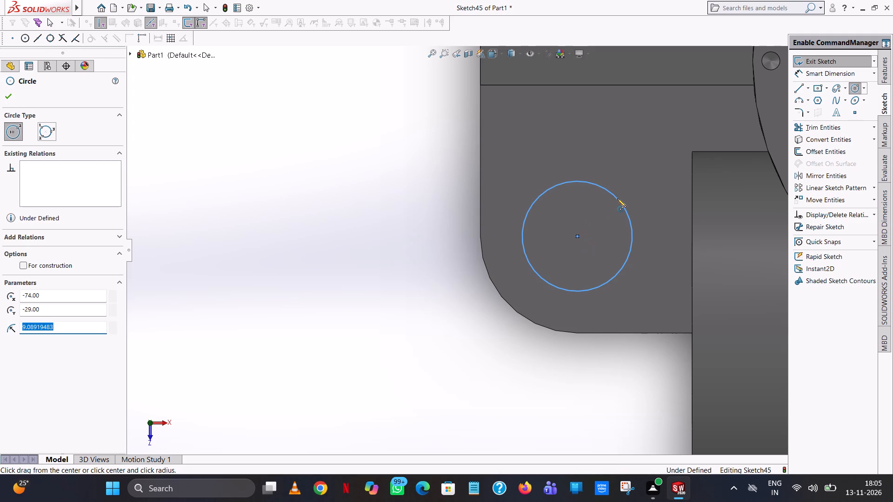
key("6")
key("Return")
right_click(617, 198)
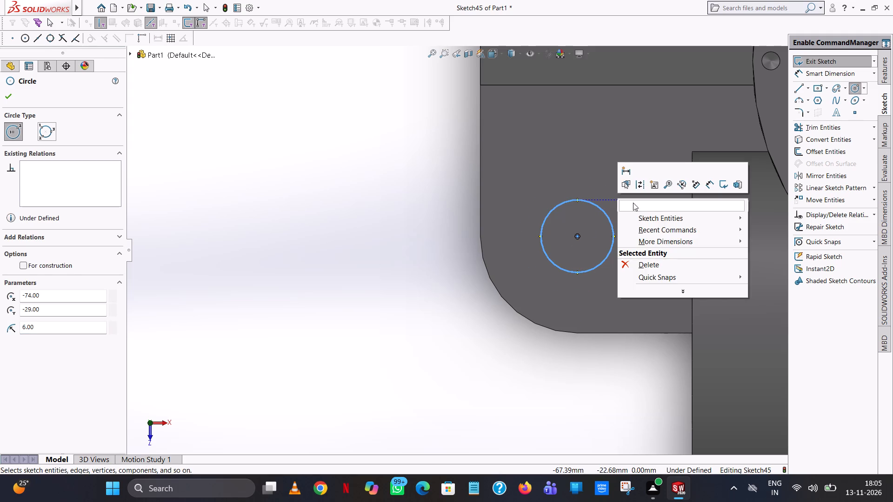
left_click(663, 206)
left_click(352, 172)
Dimension the base plate's upper-right and upper-left corner circles at 12 mm diameter.
scroll(352, 172, "up", 5)
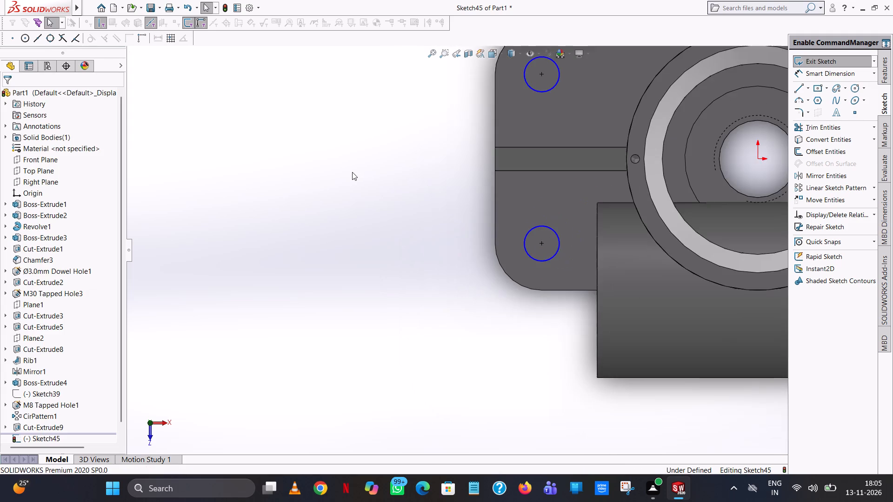
scroll(563, 118, "up", 3)
left_click(826, 76)
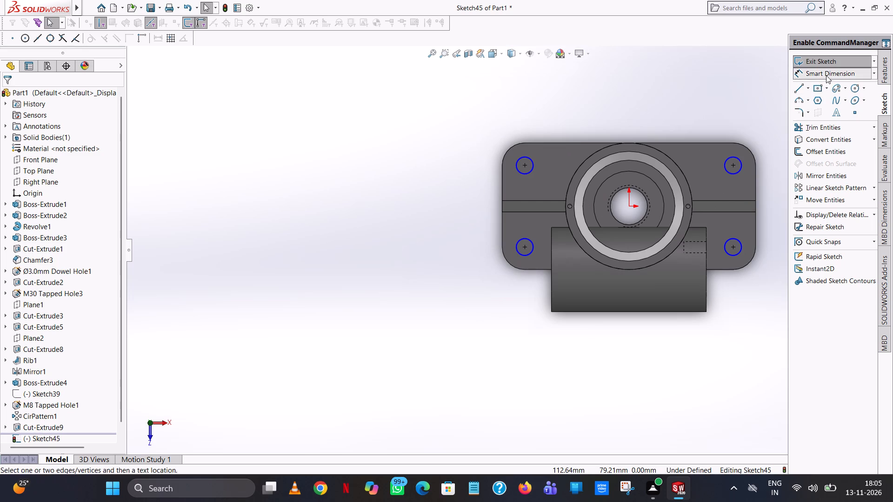
left_click(741, 164)
left_click(758, 83)
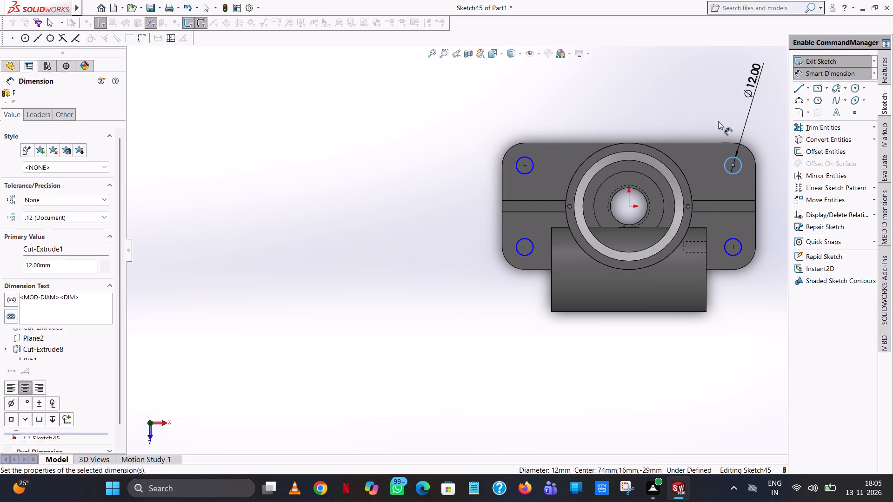
left_click(721, 64)
left_click(649, 101)
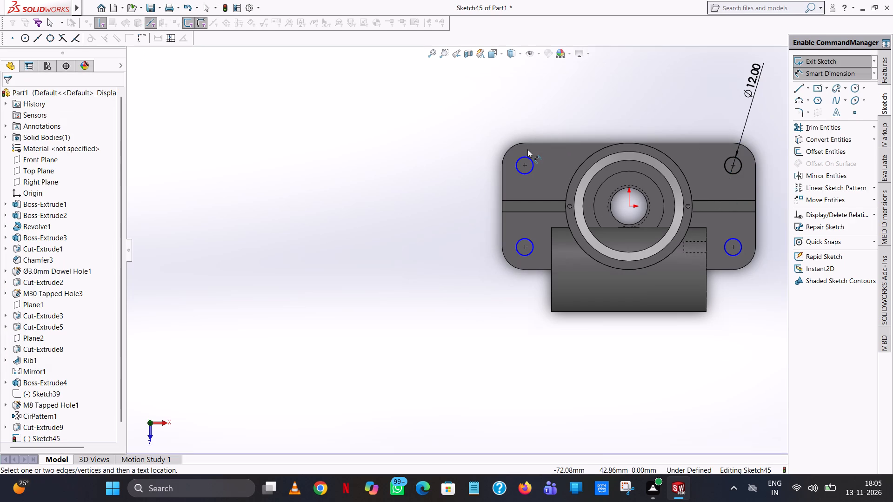
left_click(527, 155)
left_click(412, 160)
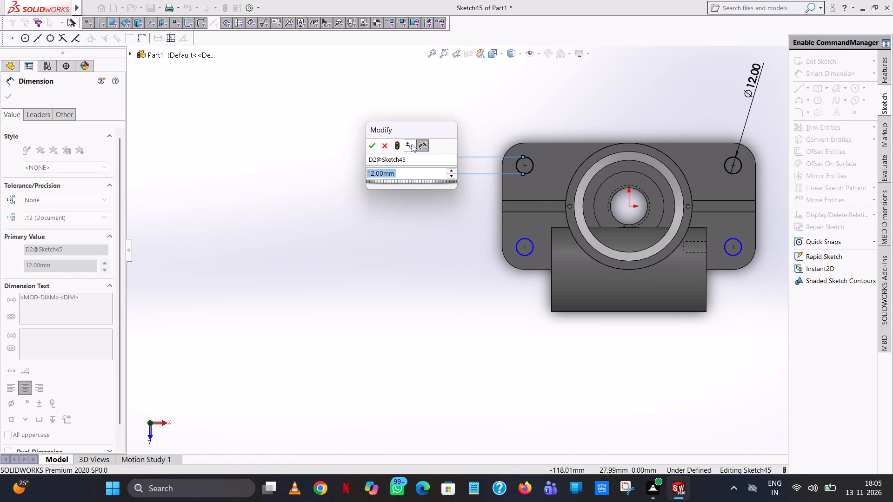
left_click(369, 144)
Dimension the base plate's lower-left and lower-right corner circles at 12 mm diameter.
left_click(402, 267)
left_click(533, 251)
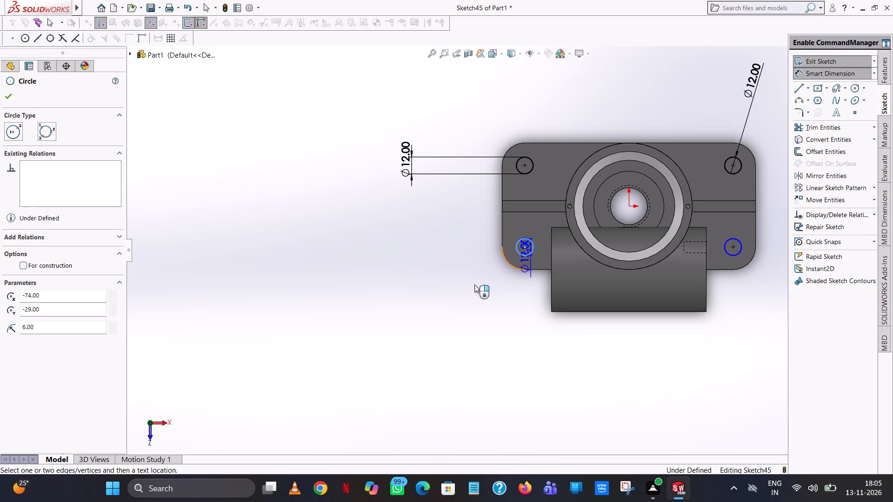
left_click(312, 296)
left_click(271, 285)
left_click(321, 210)
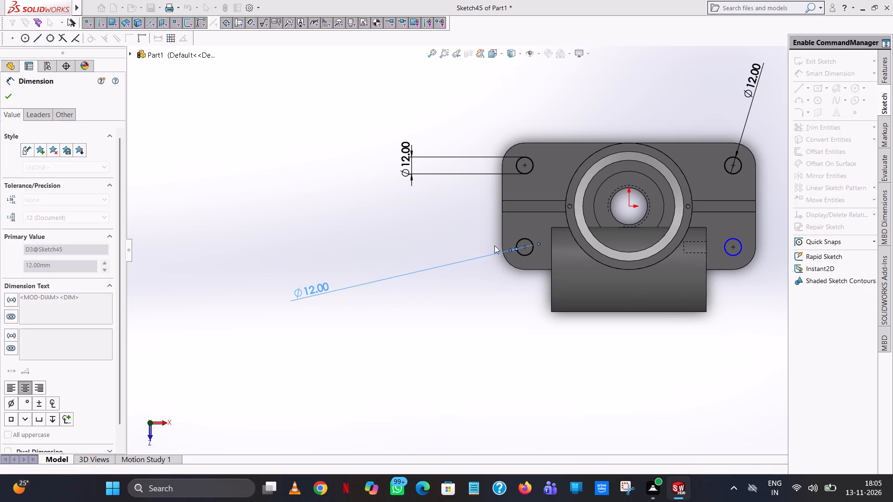
left_click_drag(740, 241, 740, 251)
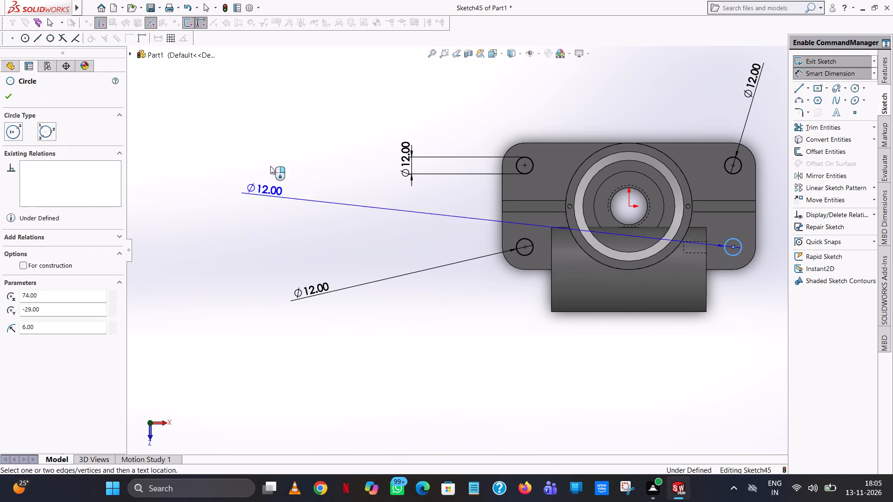
left_click(277, 150)
left_click(234, 134)
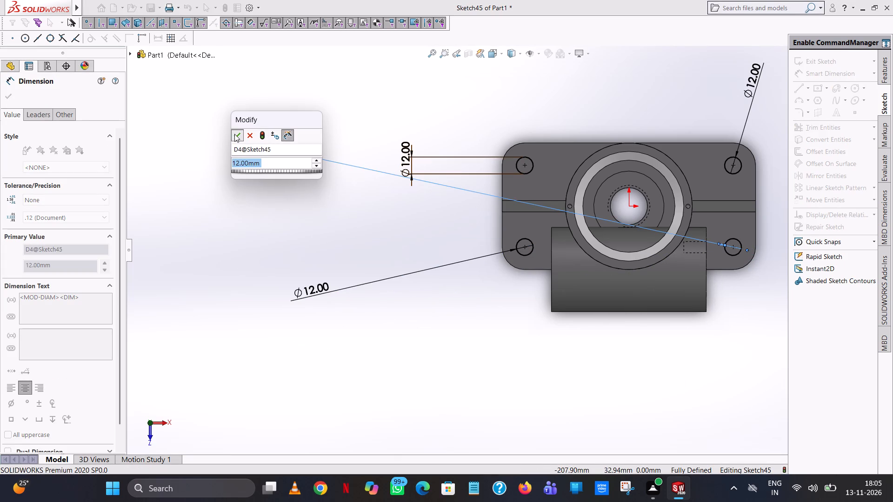
left_click(453, 114)
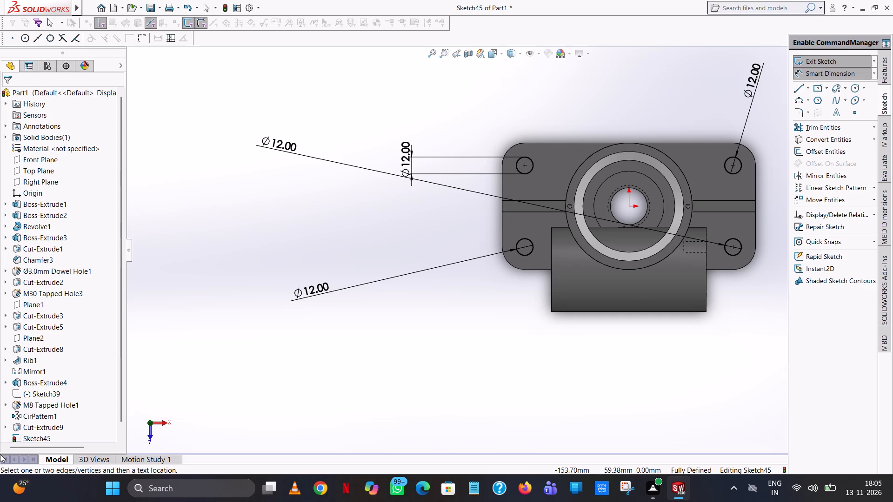
Extrude-cut the four corner circles down through the base plate as a 138 mm blind cut.
middle_click_drag(633, 365, 629, 292)
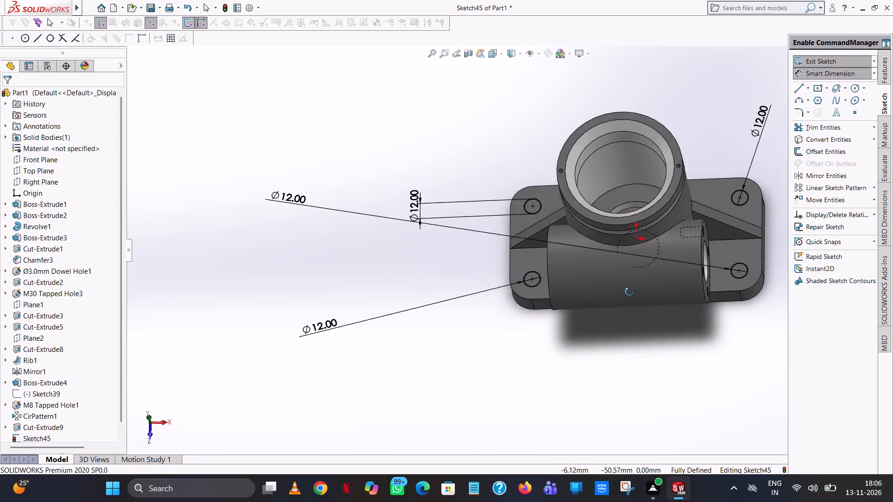
middle_click_drag(629, 292, 649, 215)
middle_click_drag(651, 205, 622, 173)
middle_click_drag(693, 171, 727, 163)
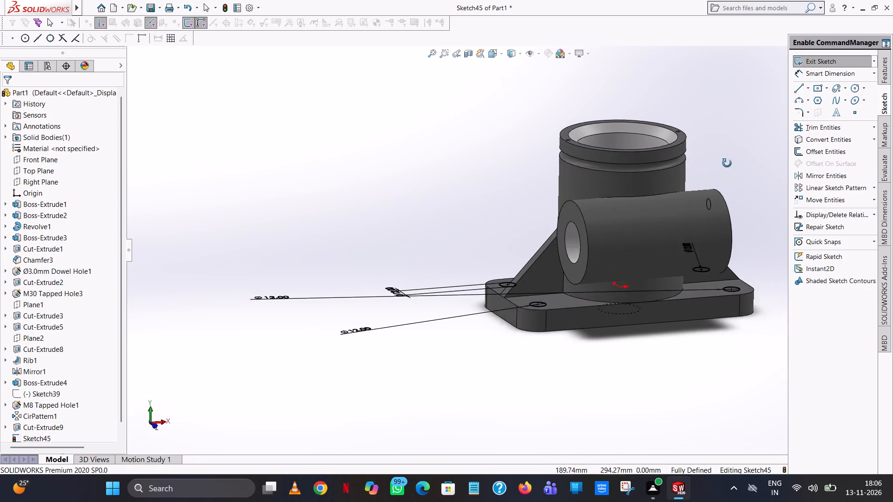
middle_click_drag(727, 163, 702, 194)
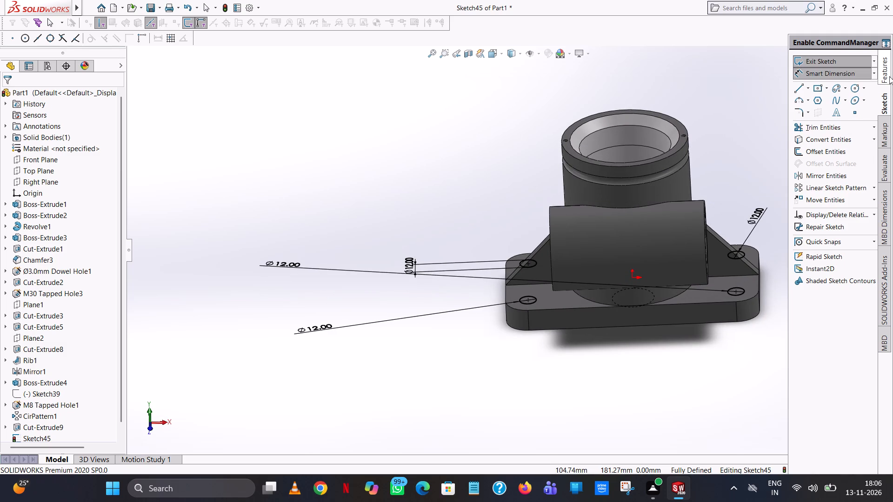
left_click(889, 61)
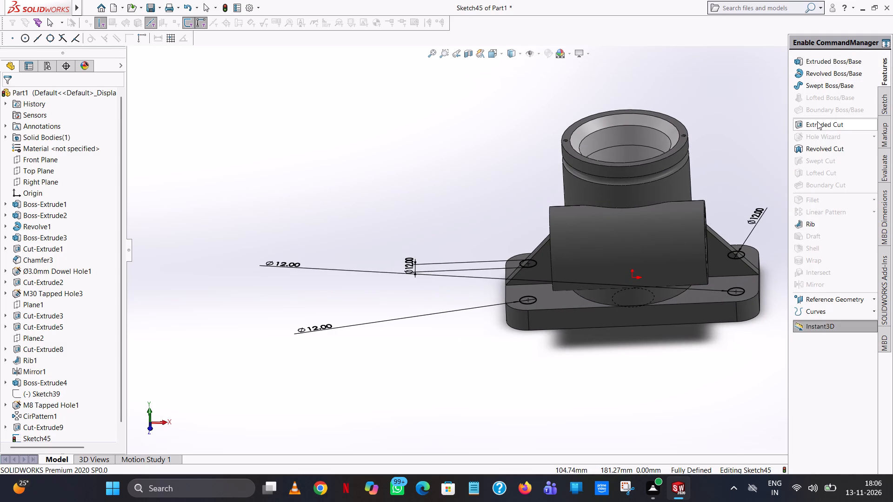
left_click(817, 121)
scroll(296, 245, "up", 1)
middle_click_drag(296, 245, 302, 222)
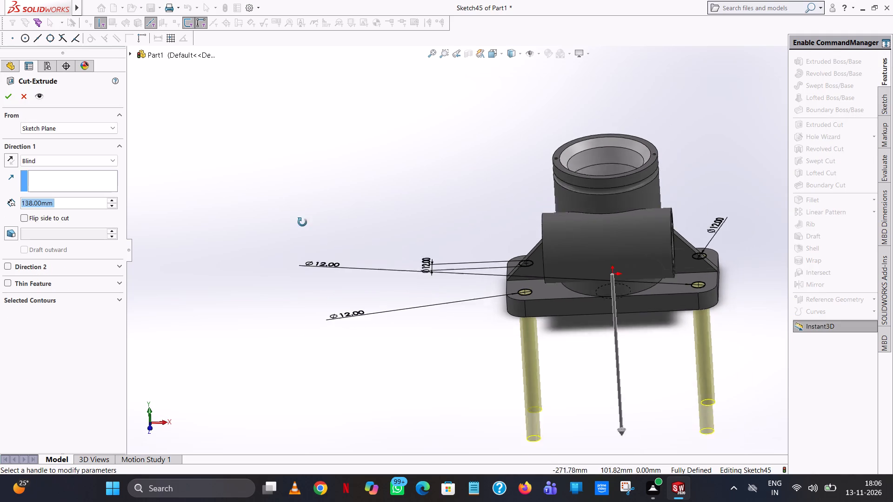
middle_click_drag(302, 222, 281, 342)
scroll(281, 342, "down", 1)
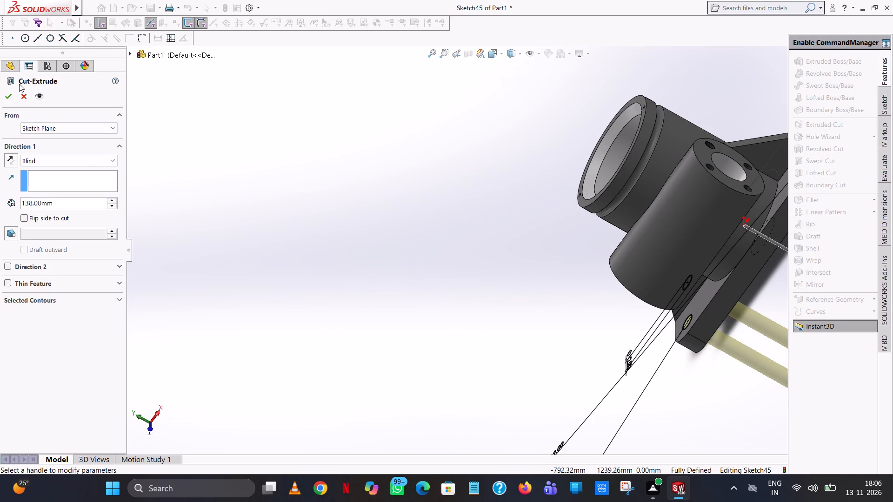
left_click(6, 98)
left_click(306, 252)
Colour the inner face of one 12 mm mounting hole, on the base plate's side away from the boss, white.
scroll(307, 246, "up", 2)
middle_click_drag(307, 244, 458, 200)
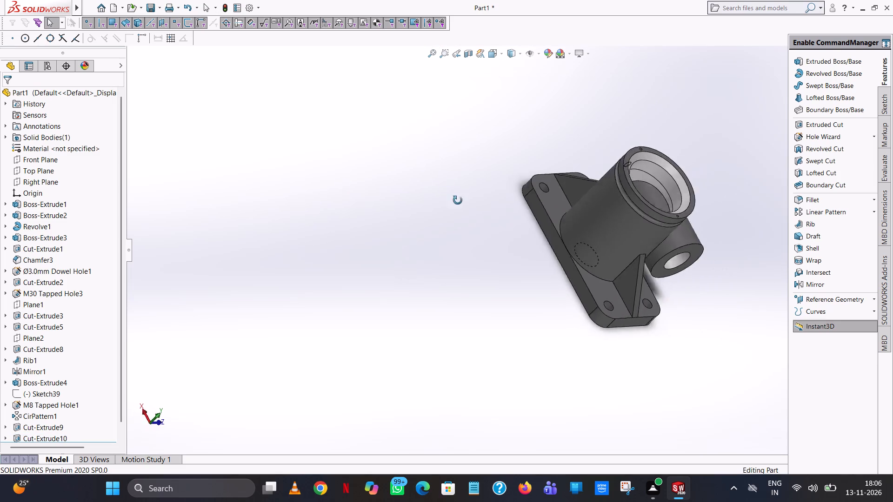
middle_click_drag(458, 200, 457, 353)
scroll(457, 353, "down", 2)
scroll(583, 200, "down", 9)
left_click(592, 219)
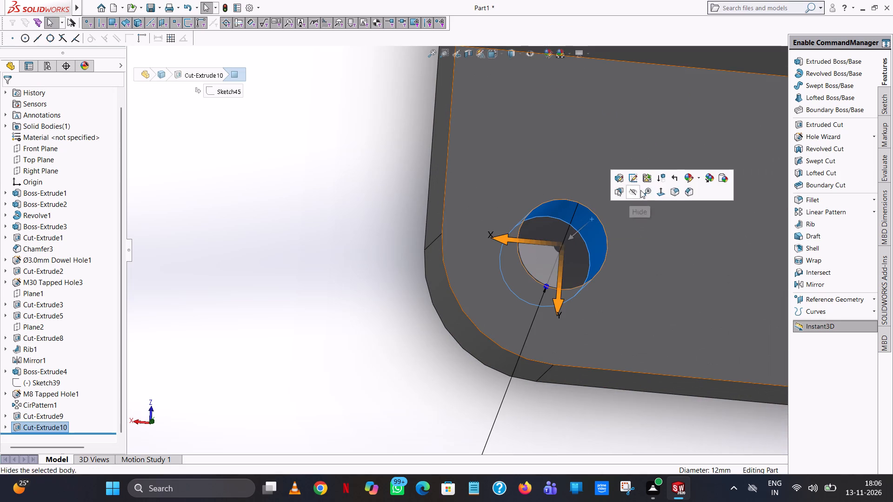
left_click(693, 173)
left_click(693, 198)
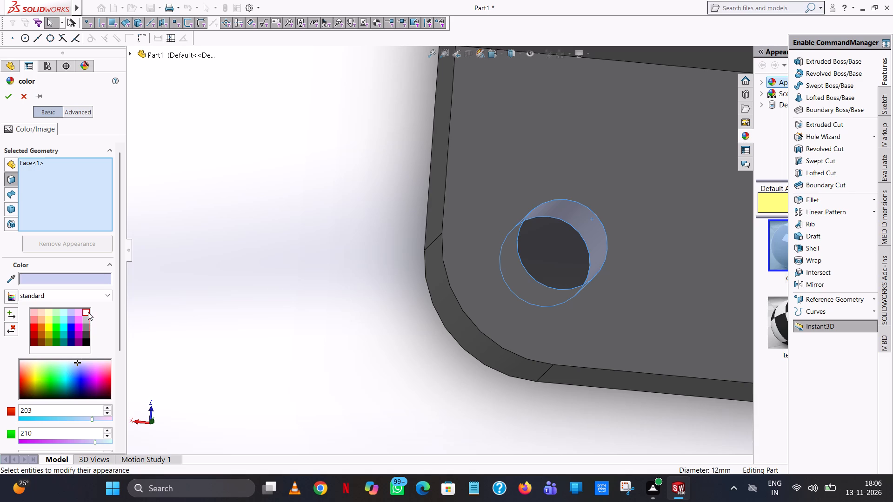
left_click(88, 311)
Add the inner faces of the other three corner mounting holes to the white colour selection and apply it.
scroll(510, 160, "up", 7)
scroll(533, 120, "down", 4)
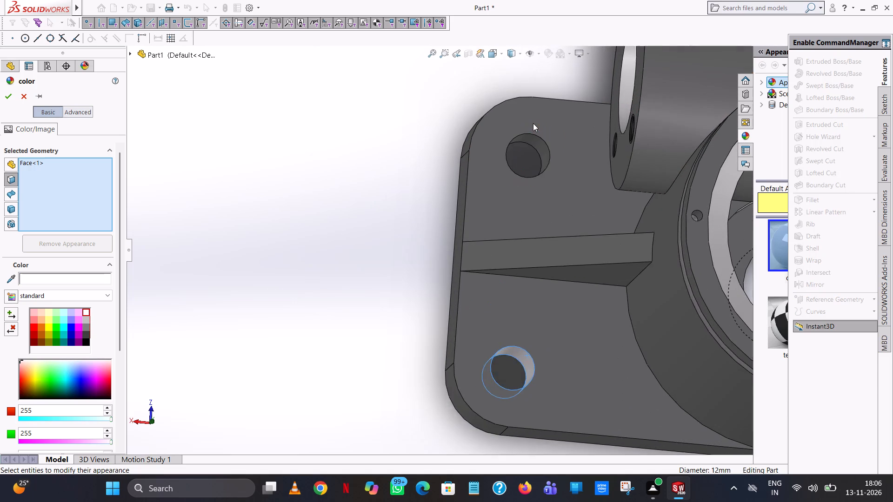
left_click(542, 165)
scroll(543, 164, "up", 9)
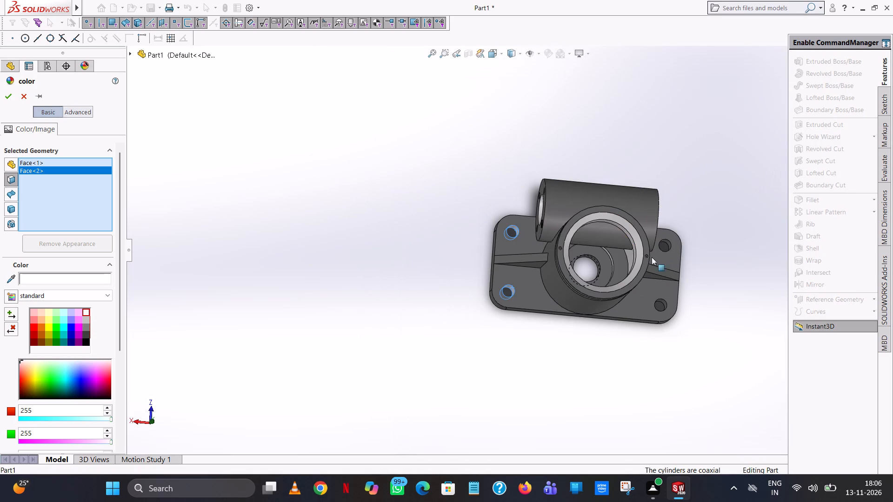
scroll(668, 245, "down", 9)
left_click(539, 233)
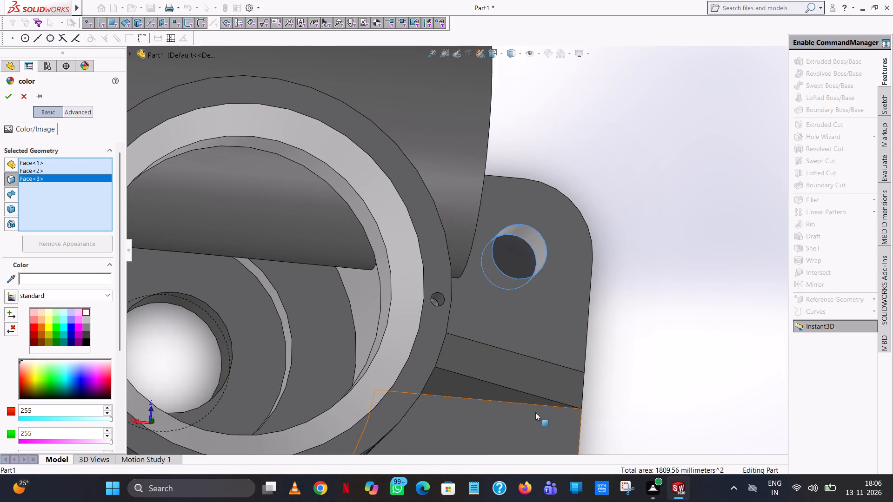
scroll(533, 395, "up", 4)
scroll(508, 379, "down", 6)
left_click(533, 308)
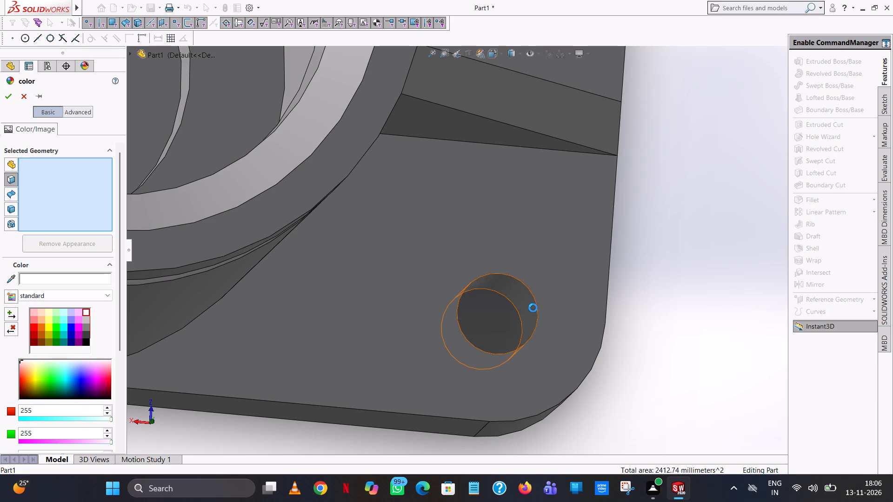
left_click(7, 90)
left_click(699, 264)
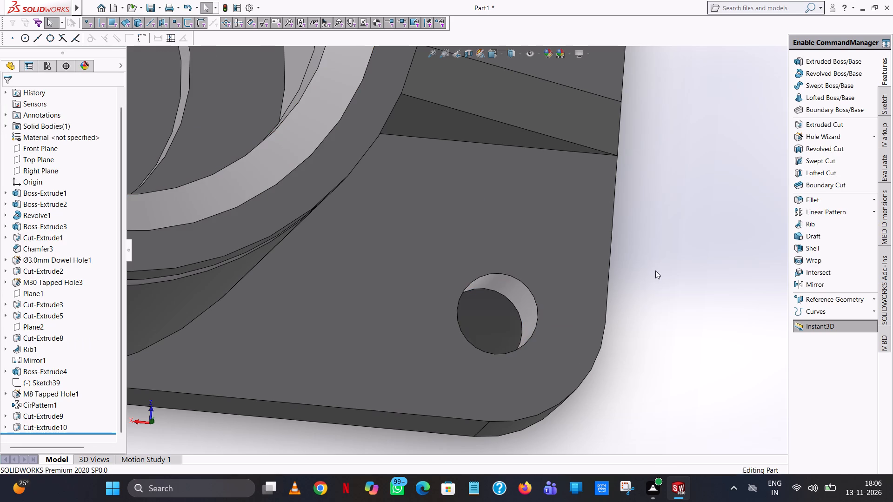
Inspect the housing from all around, checking the base plate's mounting holes, ribs, side boss and stepped bore.
scroll(635, 274, "up", 5)
middle_click_drag(632, 276, 617, 297)
scroll(616, 289, "down", 1)
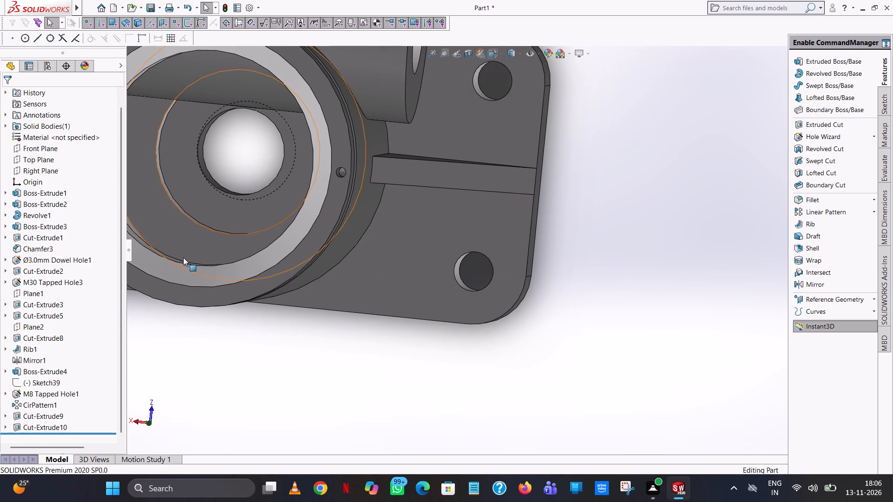
scroll(207, 213, "up", 1)
middle_click_drag(207, 212, 177, 184)
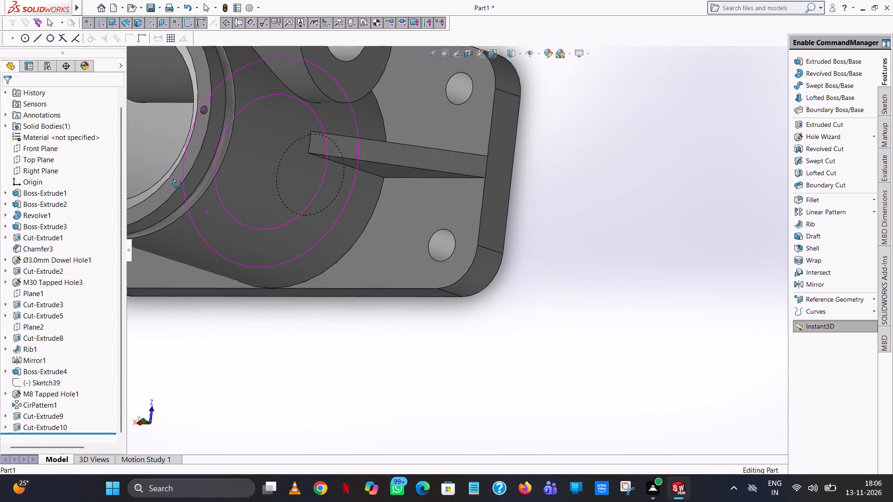
middle_click_drag(177, 184, 194, 212)
middle_click_drag(208, 205, 249, 164)
scroll(253, 167, "up", 5)
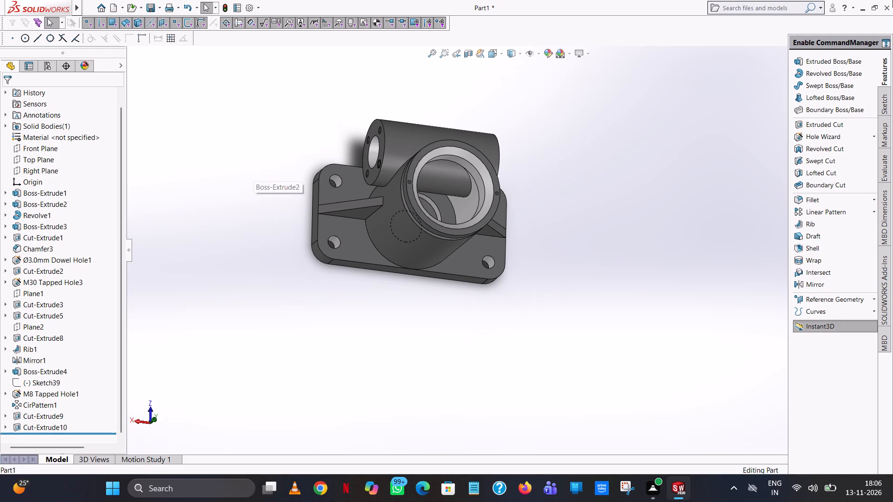
middle_click_drag(417, 317, 424, 243)
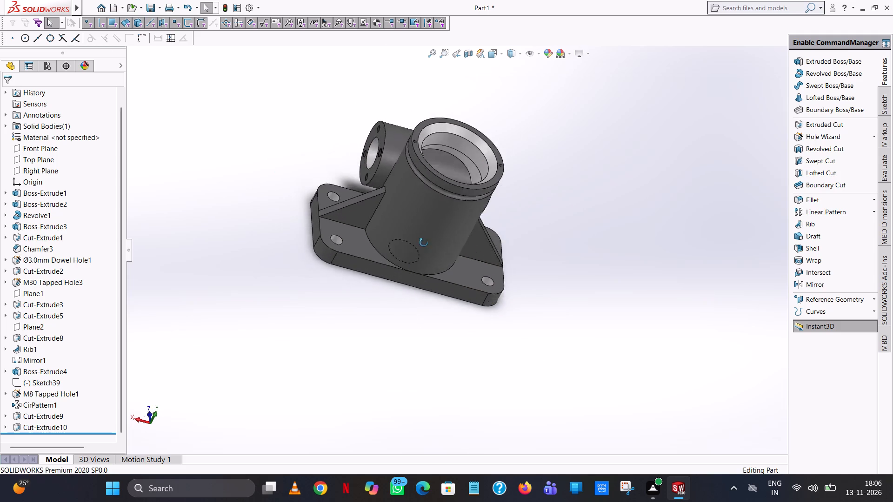
middle_click_drag(424, 243, 619, 410)
scroll(582, 300, "up", 1)
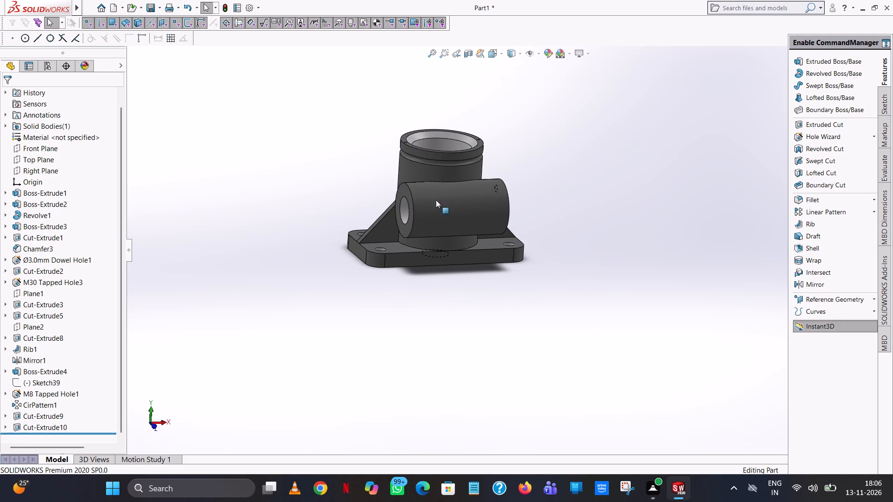
middle_click_drag(603, 285, 589, 490)
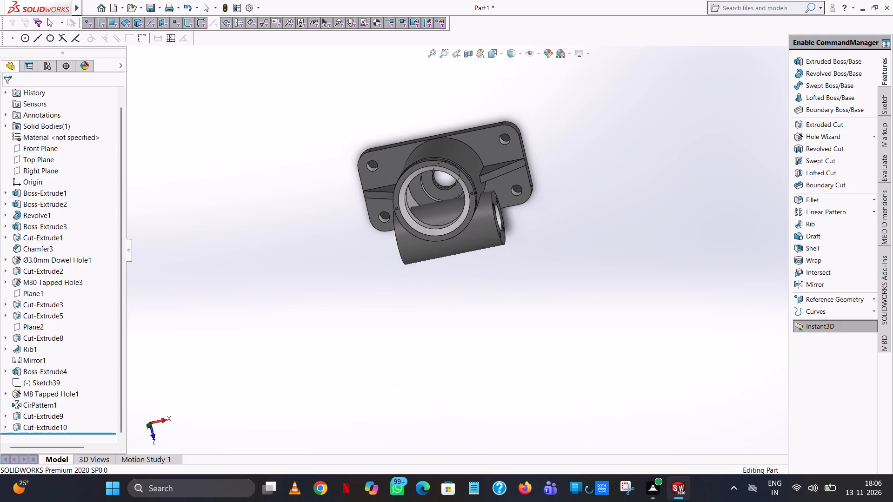
middle_click_drag(589, 490, 603, 449)
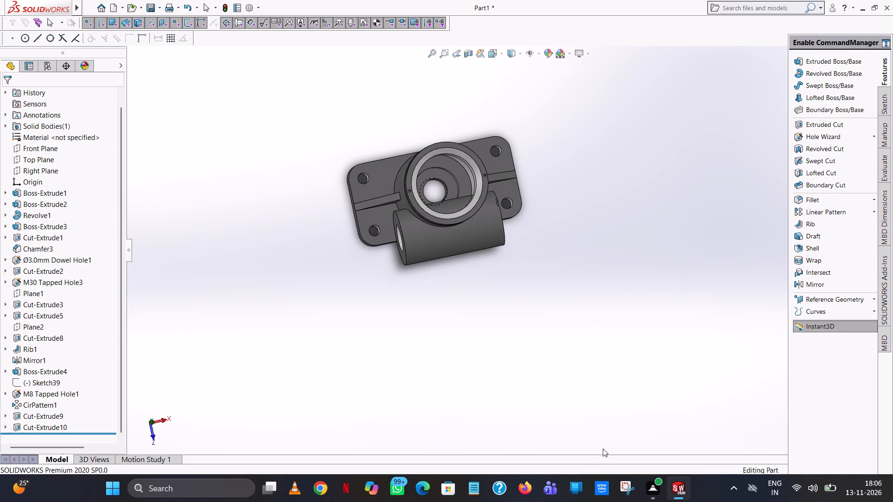
scroll(606, 445, "up", 1)
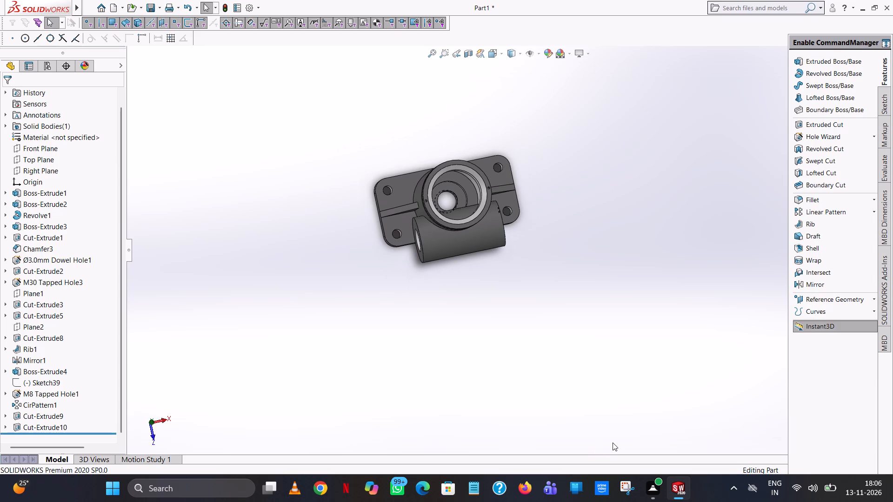
middle_click_drag(552, 157, 552, 152)
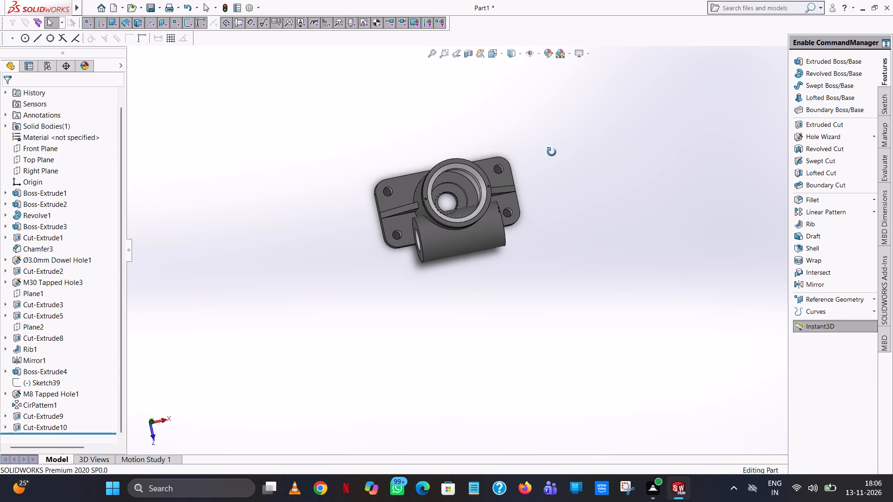
middle_click_drag(552, 152, 435, 173)
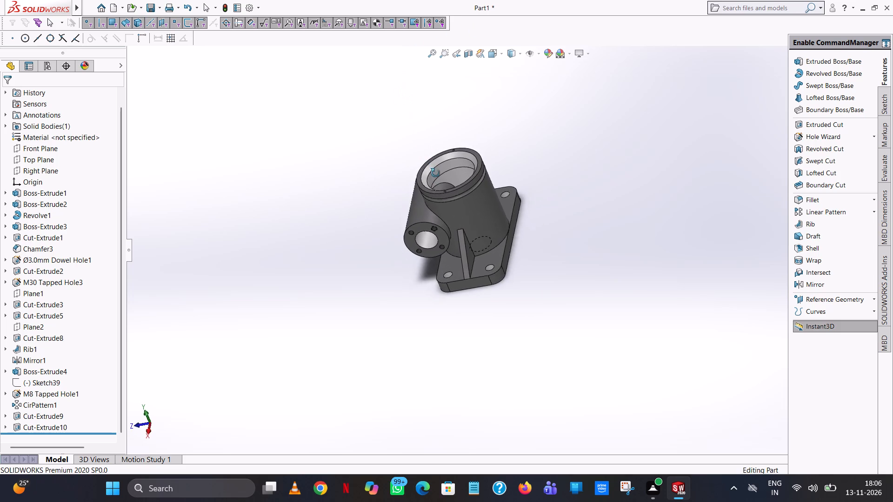
middle_click_drag(435, 173, 443, 196)
scroll(442, 193, "down", 1)
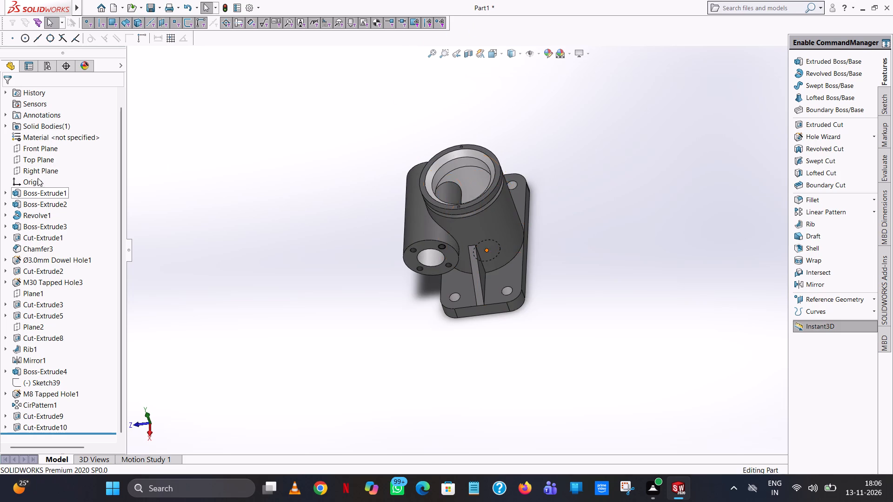
Open a new sketch on the Front Plane and view the housing squarely from the front.
left_click(35, 151)
middle_click_drag(279, 198, 293, 146)
scroll(300, 183, "up", 1)
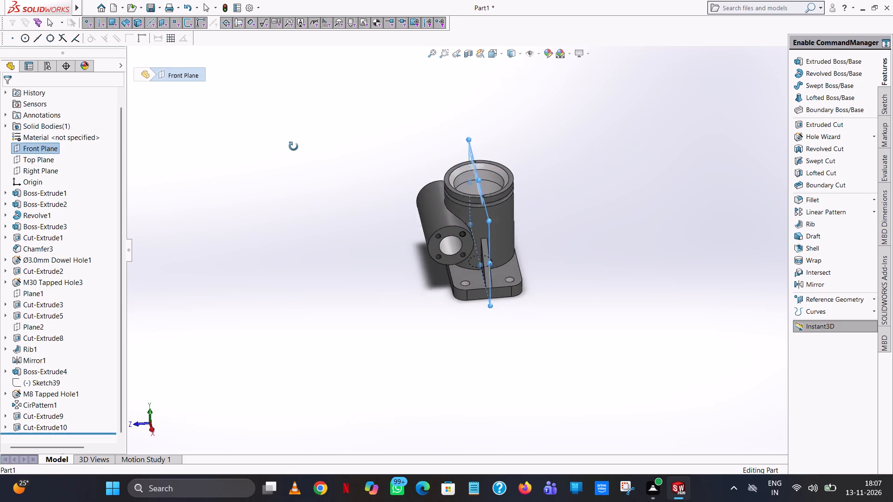
middle_click_drag(293, 146, 386, 187)
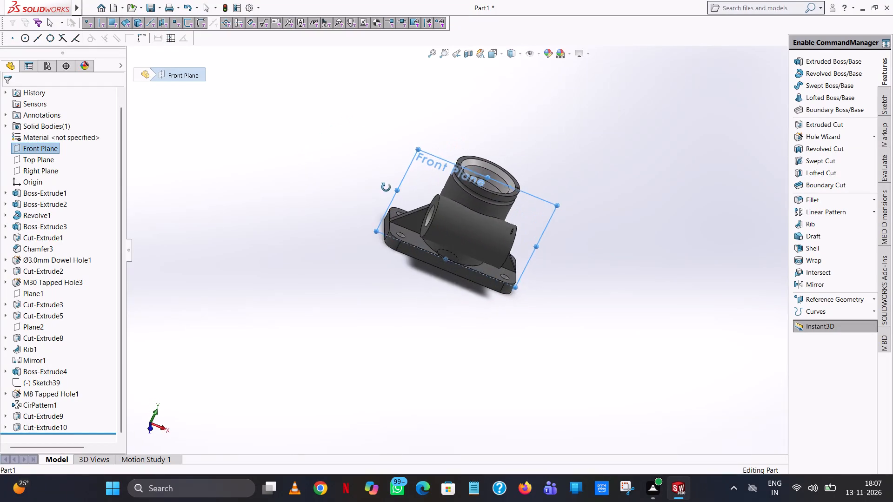
middle_click_drag(386, 187, 353, 253)
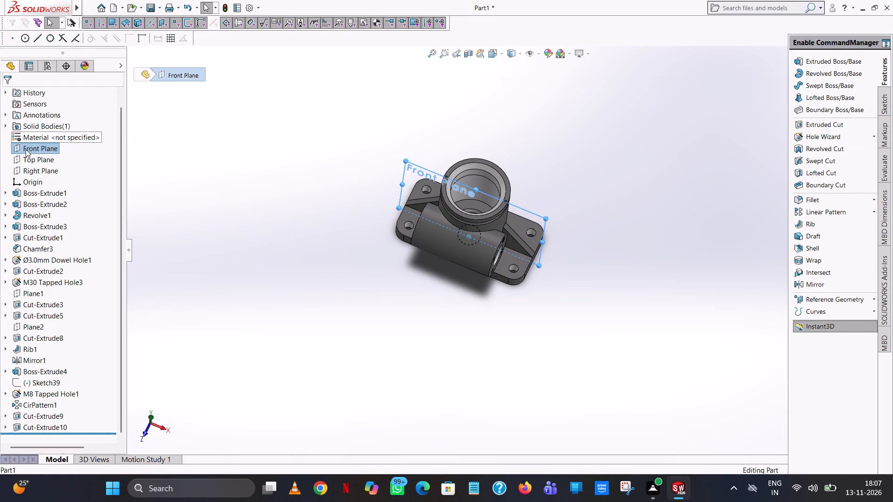
right_click(25, 149)
left_click(33, 138)
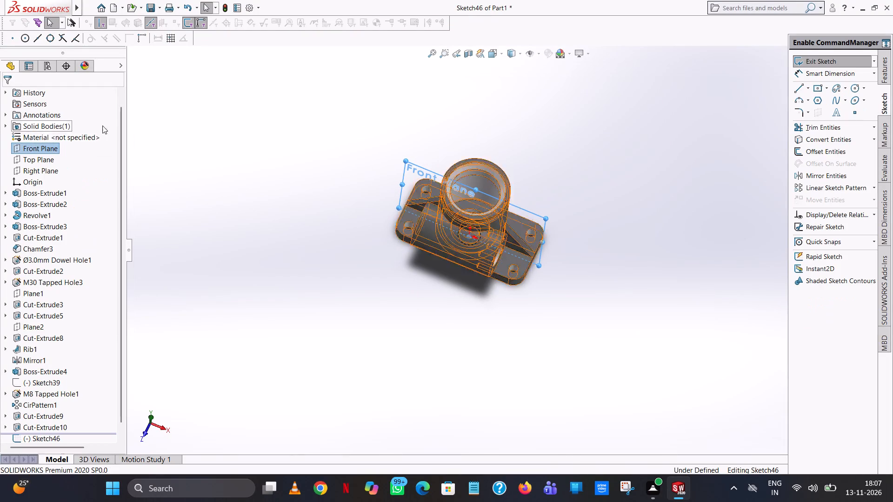
middle_click_drag(465, 132, 420, 182)
middle_click_drag(422, 184, 426, 185)
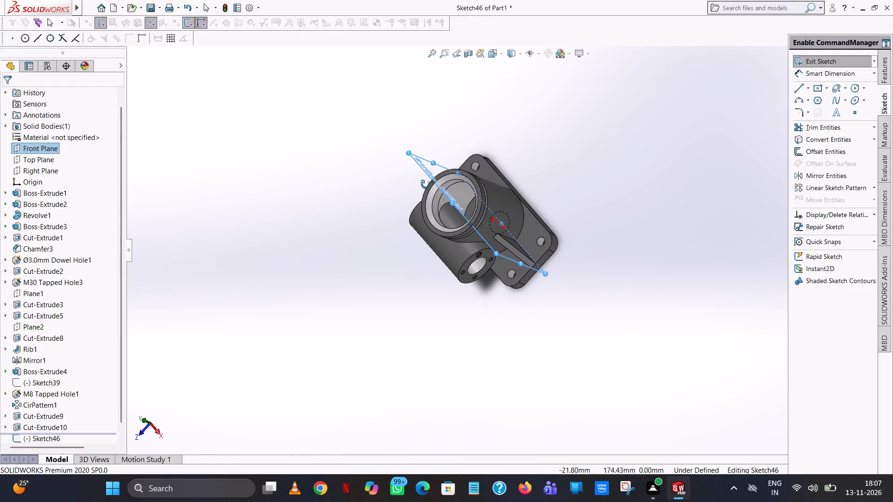
middle_click_drag(426, 185, 464, 98)
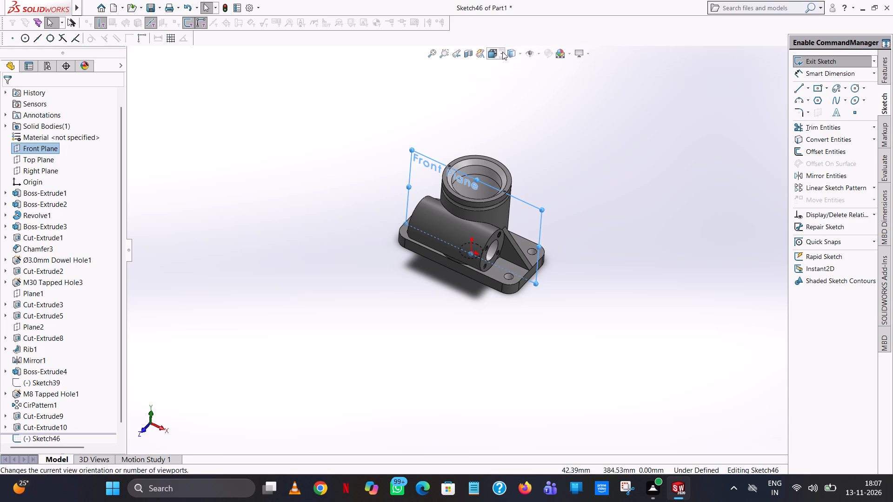
left_click(502, 49)
left_click(549, 107)
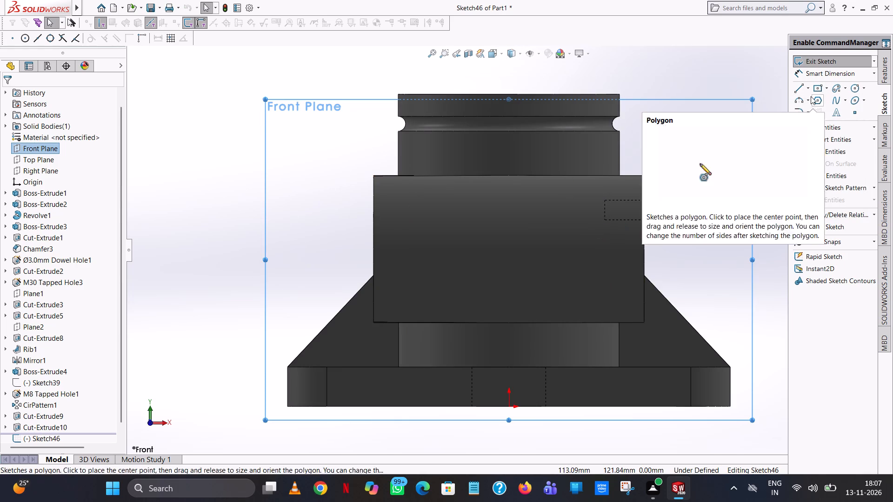
Draw a vertical line upward from the origin and set its length to 50 mm.
left_click(798, 91)
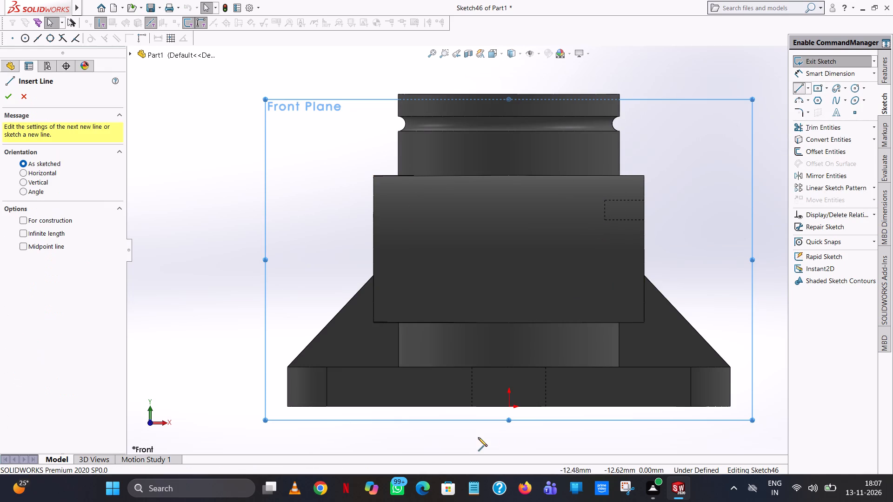
left_click(508, 407)
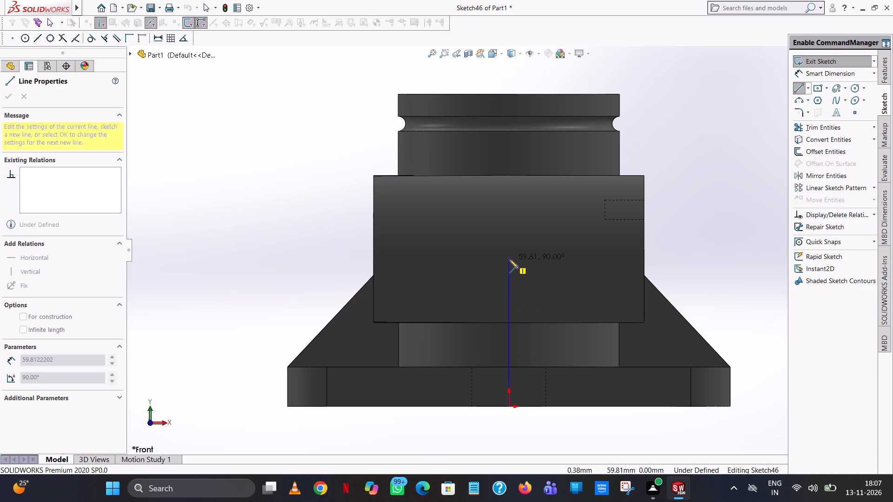
left_click(509, 259)
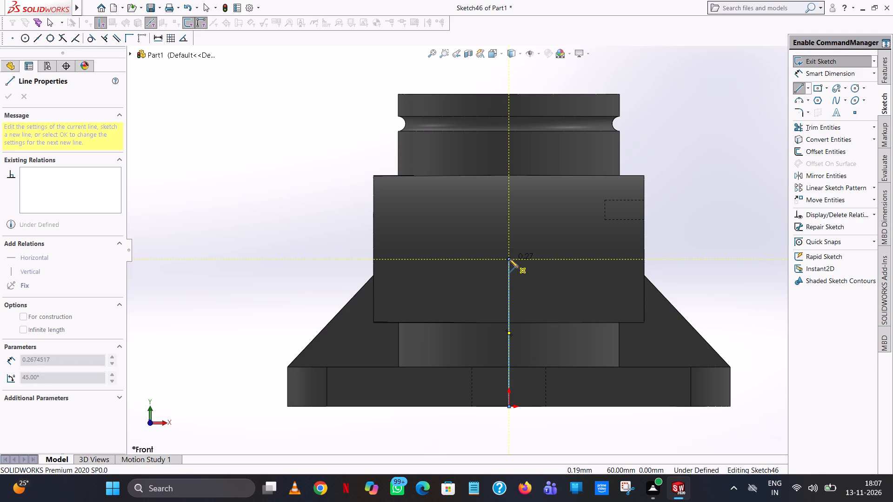
right_click(509, 259)
left_click(540, 267)
left_click(510, 276)
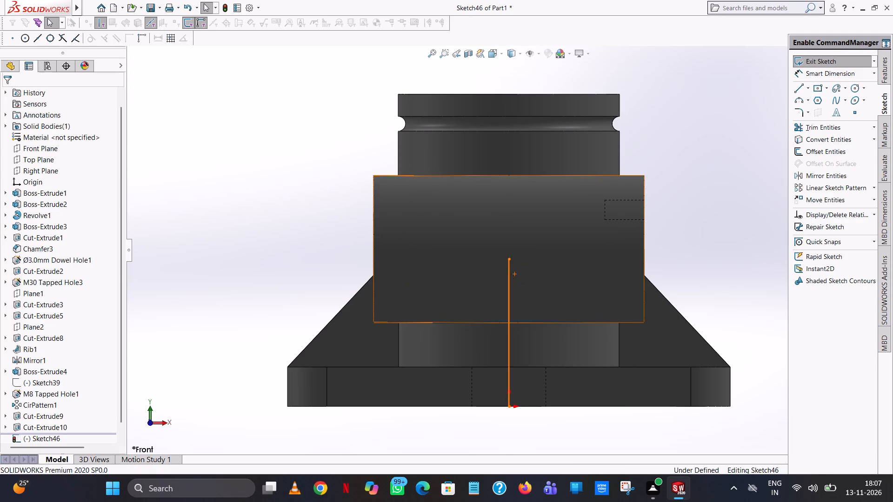
type("50")
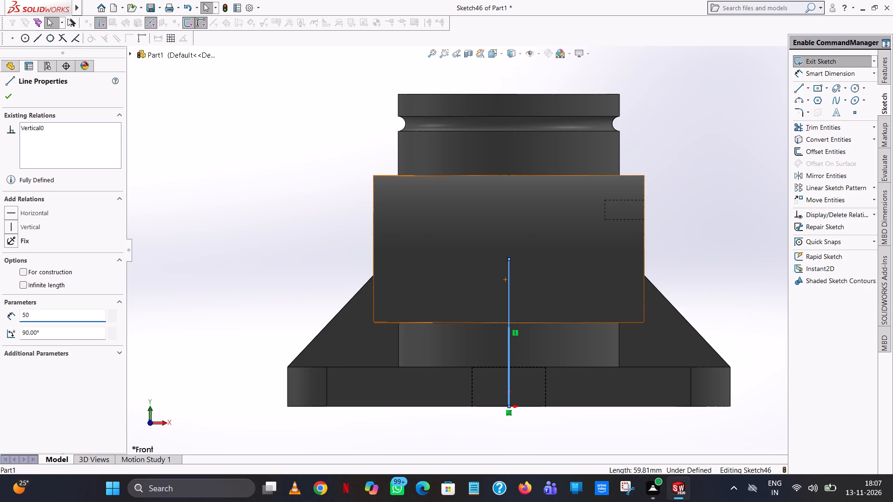
key("Return")
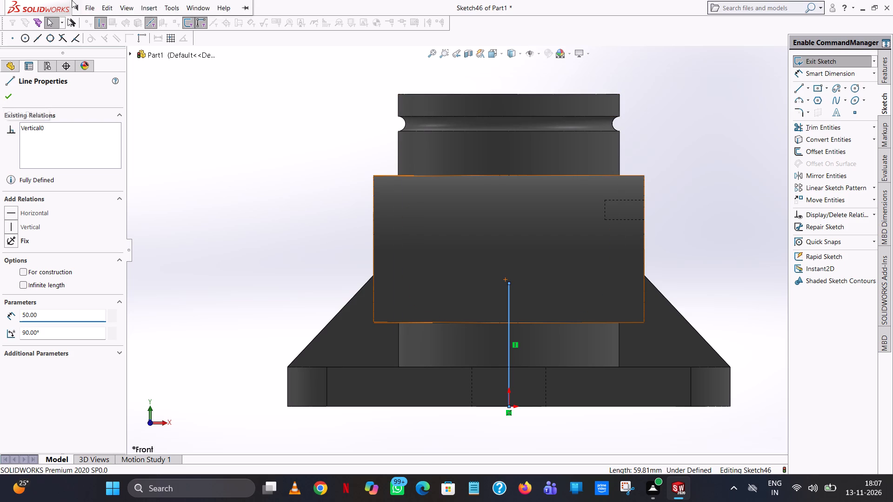
left_click(209, 140)
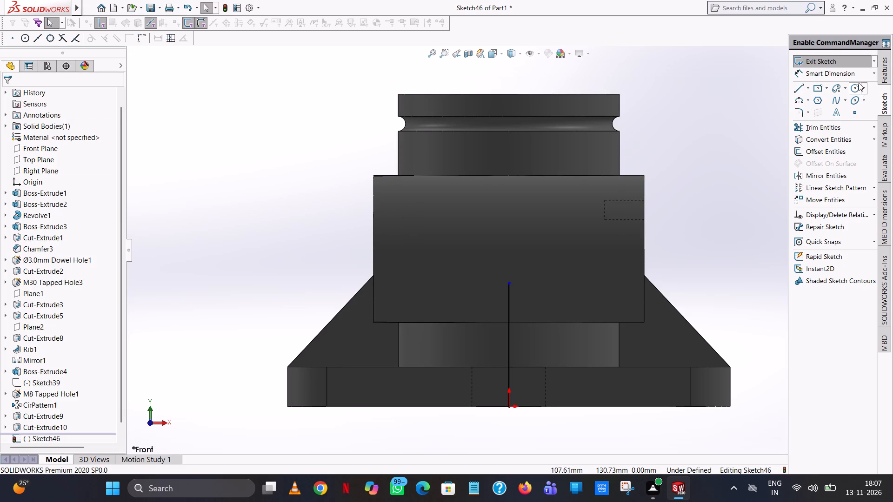
Draw a circle centred on the vertical line's upper endpoint and set its radius to 15 mm.
left_click(856, 88)
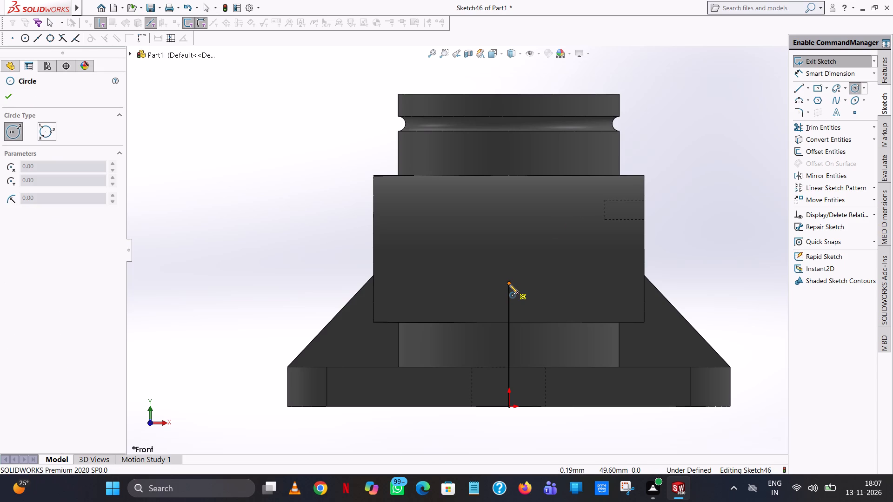
left_click(509, 284)
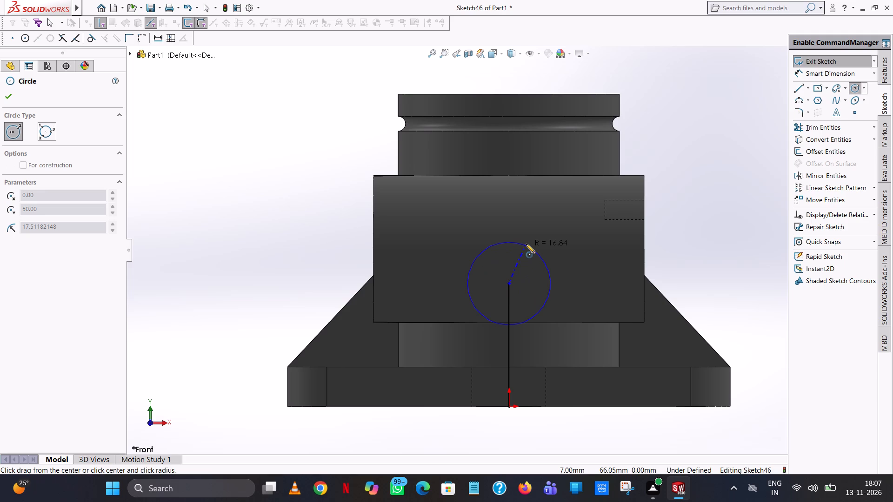
left_click(526, 244)
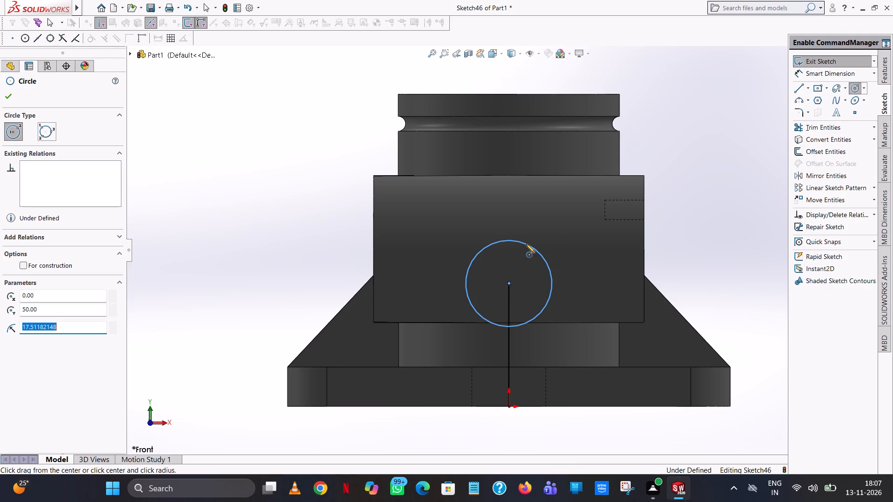
type("15")
key("Return")
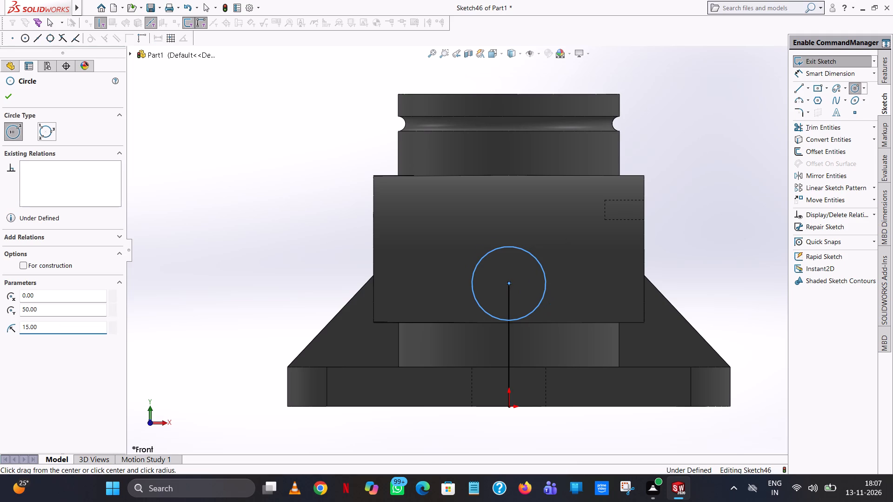
right_click(526, 244)
left_click(553, 254)
Trim away the vertical helper line both inside and below the circle, leaving only the circle.
left_click(815, 129)
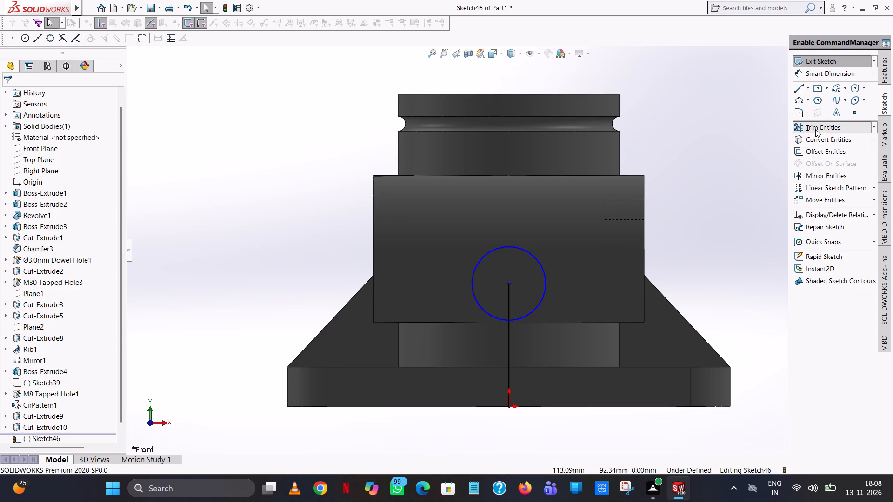
left_click(505, 290)
left_click(510, 294)
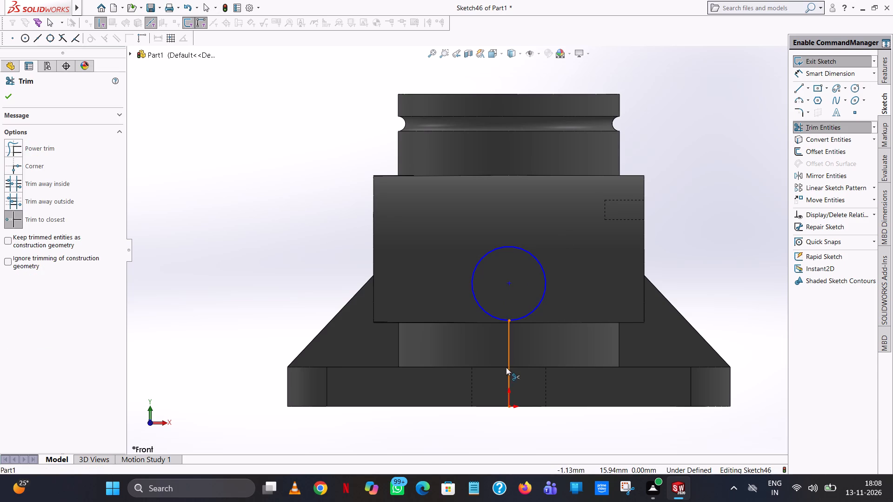
left_click(509, 367)
left_click(11, 95)
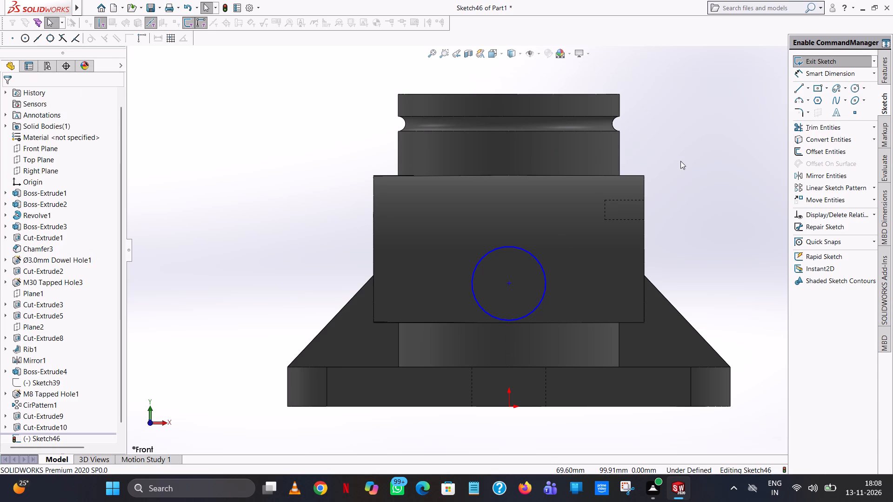
left_click(680, 161)
Dimension the circle's diameter, keeping it at 30 mm.
left_click(824, 75)
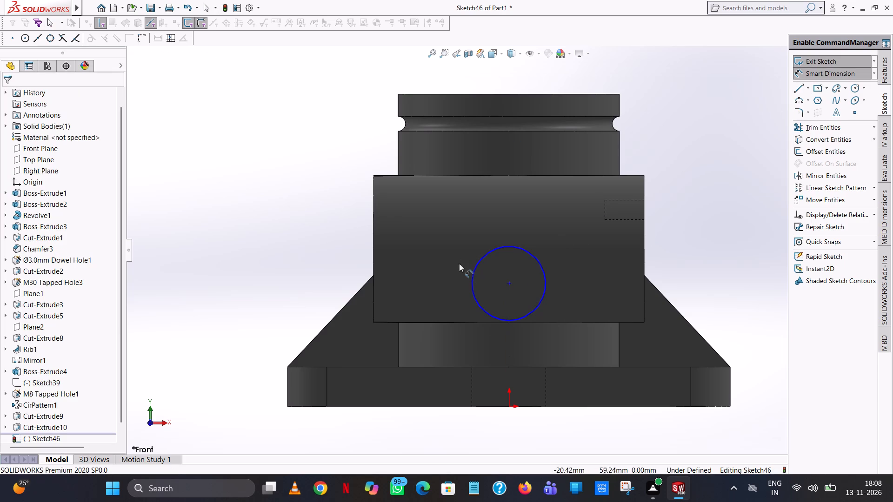
left_click(480, 262)
left_click(297, 229)
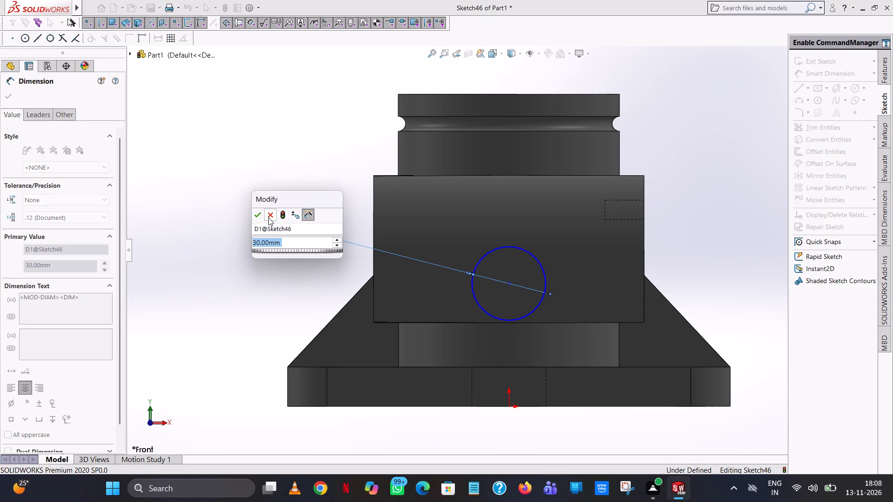
left_click(259, 217)
left_click(280, 137)
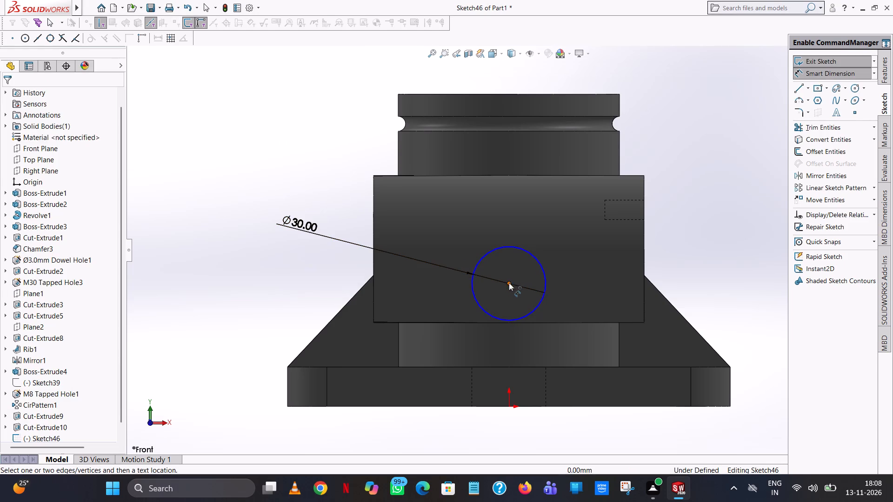
Dimension the circle centre's height above the origin, keeping it at 50 mm.
left_click(509, 285)
left_click(510, 404)
left_click(268, 326)
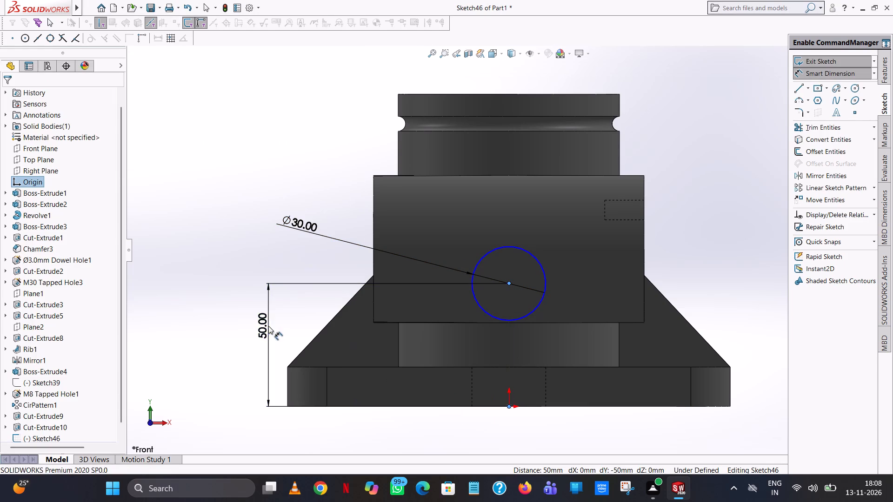
left_click(230, 311)
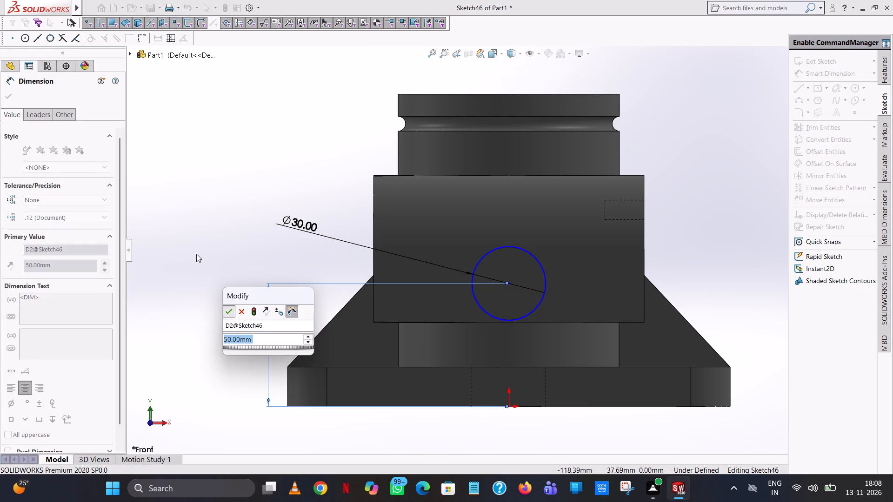
left_click(145, 151)
key("Escape")
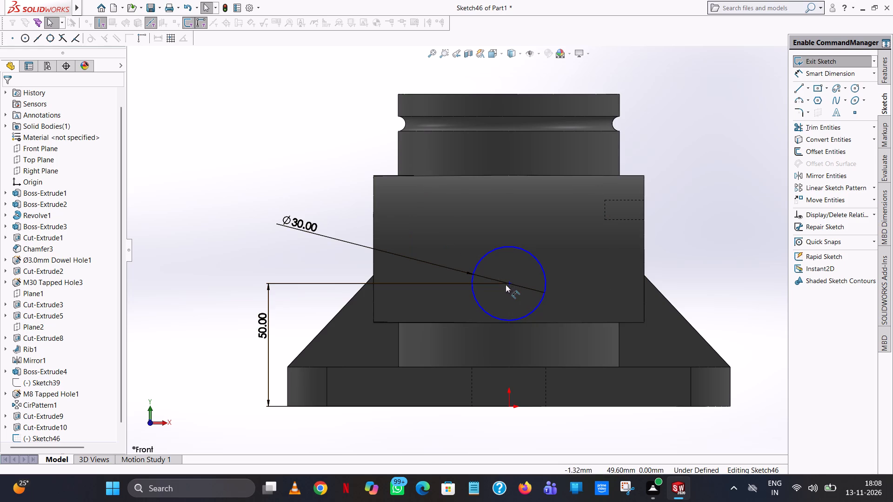
Add a vertical relation between the circle's centre and the origin.
left_click(508, 284, "ctrl")
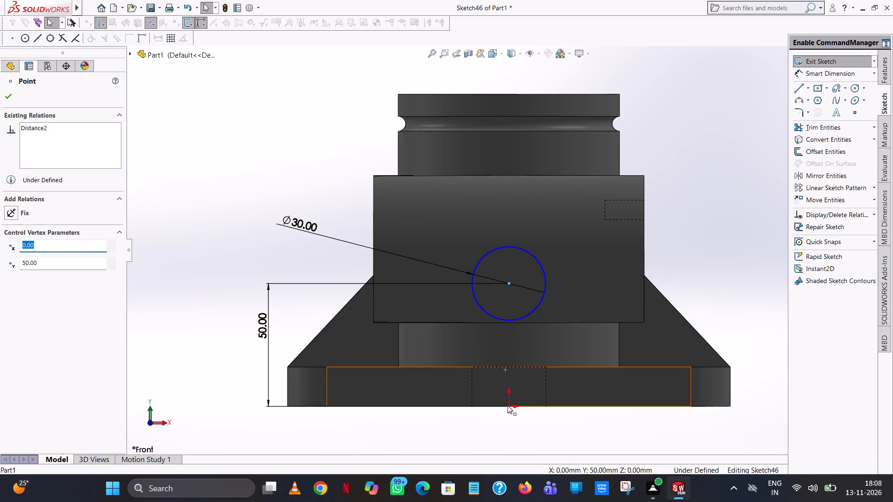
left_click(509, 406, "ctrl")
left_click(42, 271)
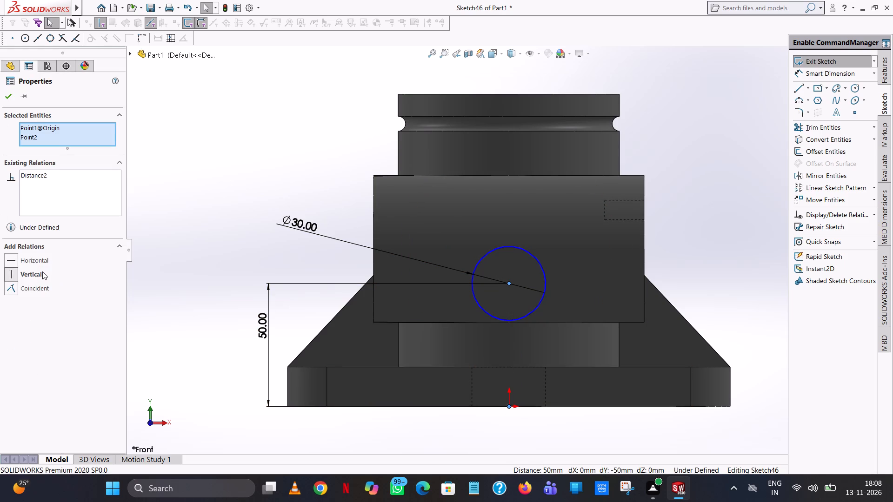
left_click(7, 98)
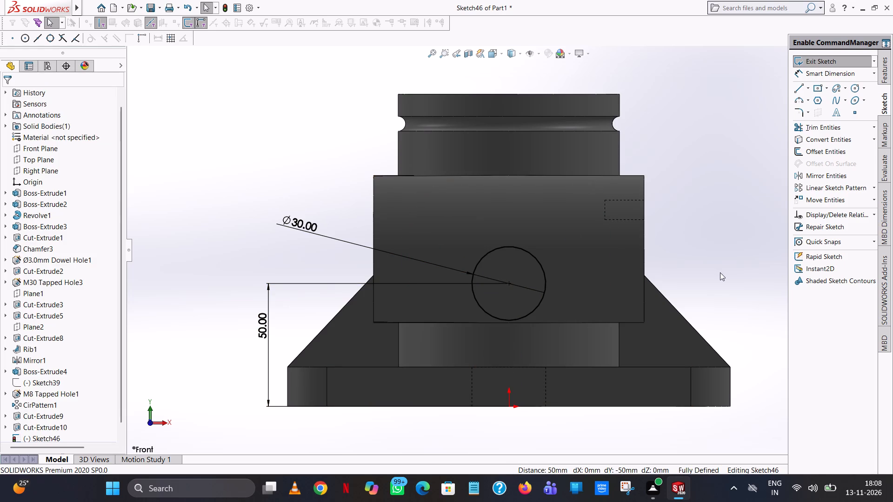
left_click(711, 154)
Extrude the 30 mm circle as a blind boss 81 mm deep from the sketch plane, merged with the housing.
middle_click_drag(705, 152, 607, 195)
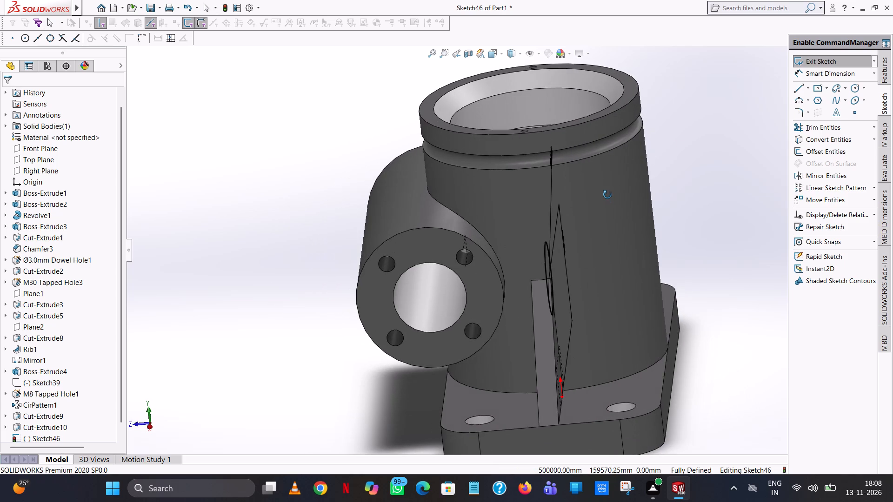
middle_click_drag(607, 195, 611, 326)
left_click(887, 66)
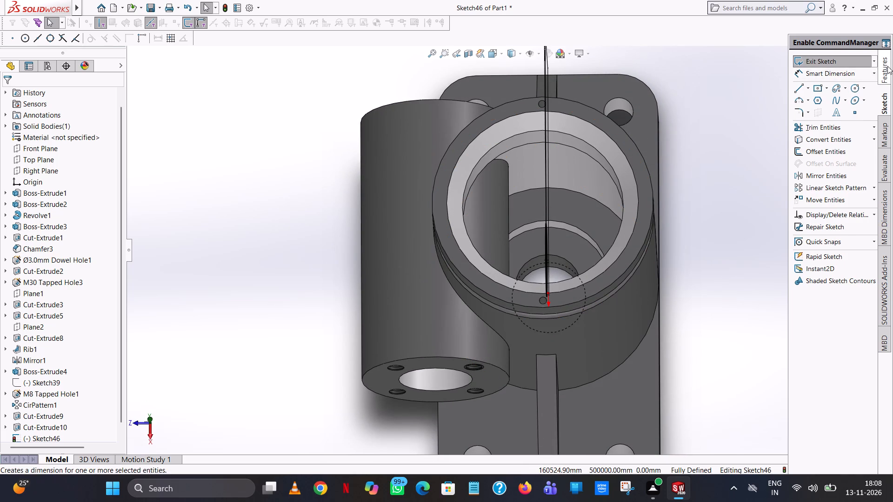
left_click(853, 63)
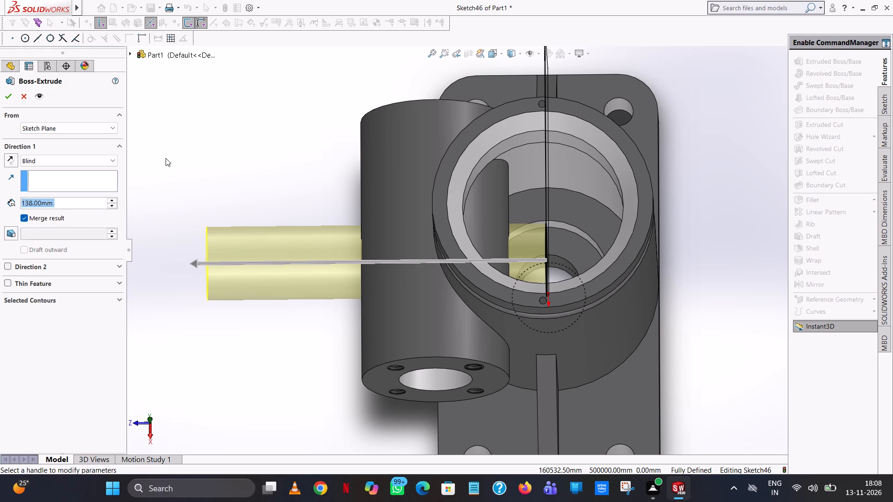
type("81")
key("Return")
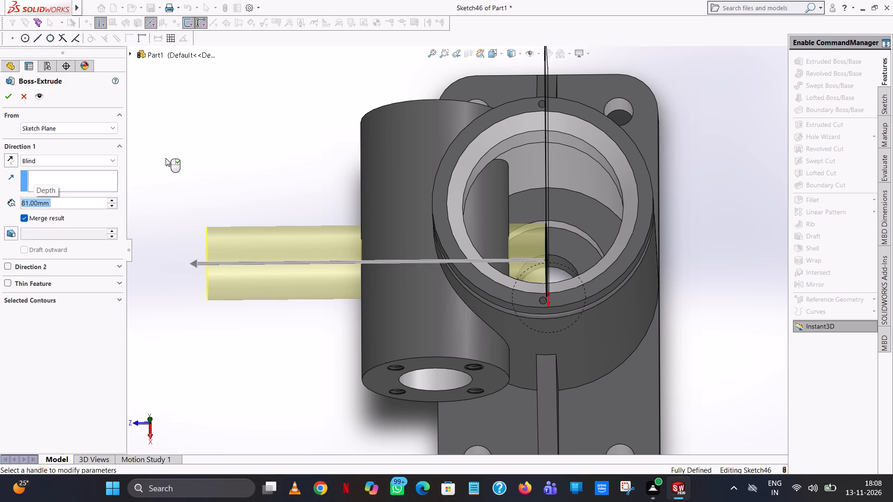
left_click(9, 93)
left_click(199, 166)
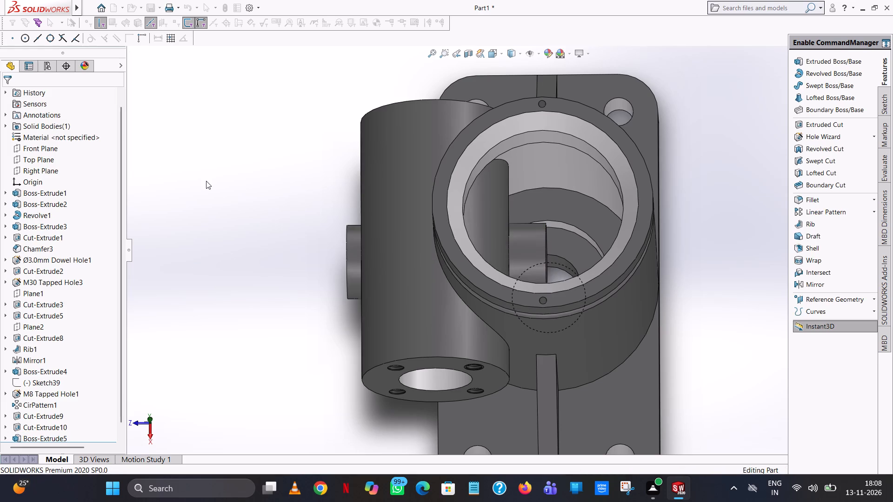
Start an Extruded Cut sketch on the horizontal cylinder's four-hole end face and draw a 15 mm radius circle matching the bore.
middle_click_drag(206, 183, 275, 103)
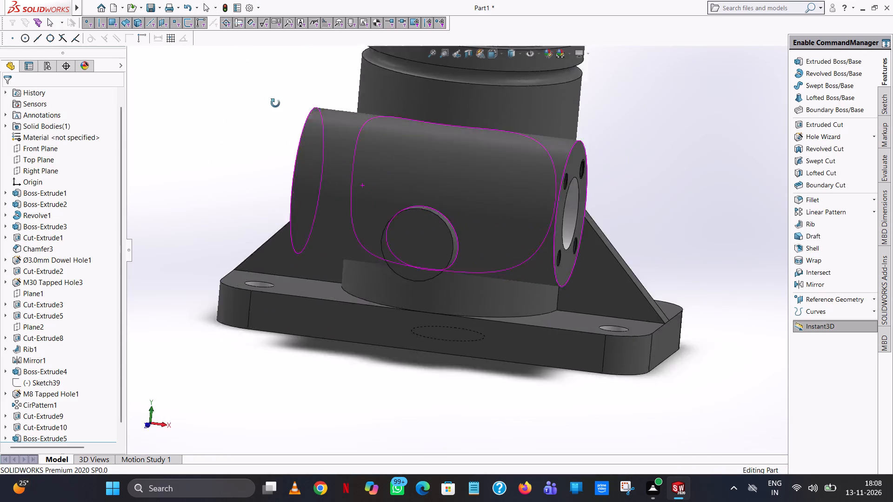
middle_click_drag(275, 103, 254, 91)
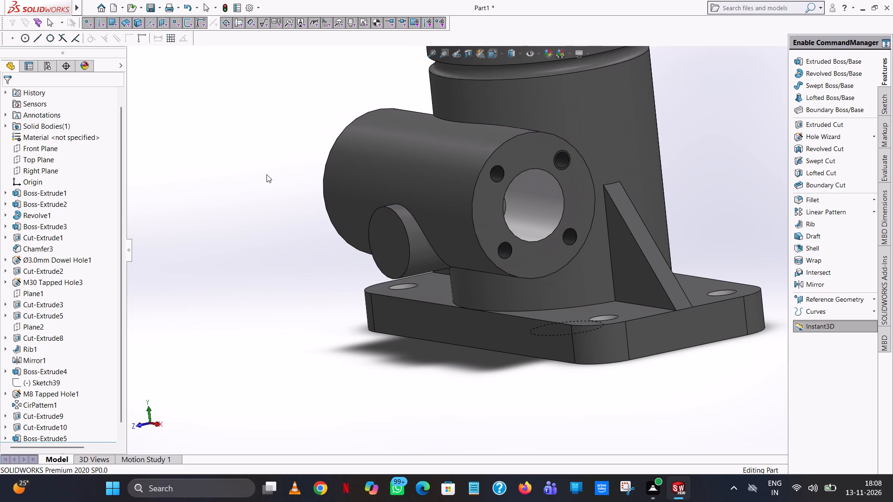
scroll(470, 277, "down", 3)
middle_click_drag(469, 275, 448, 204)
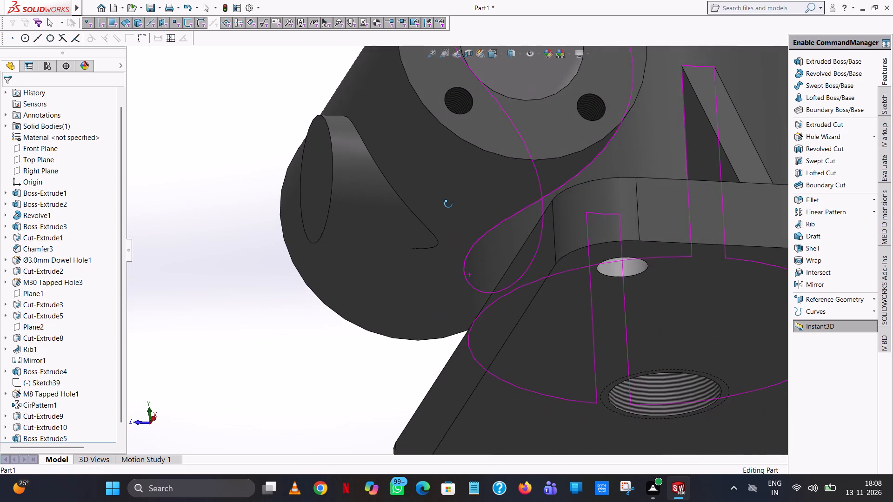
middle_click_drag(448, 204, 440, 275)
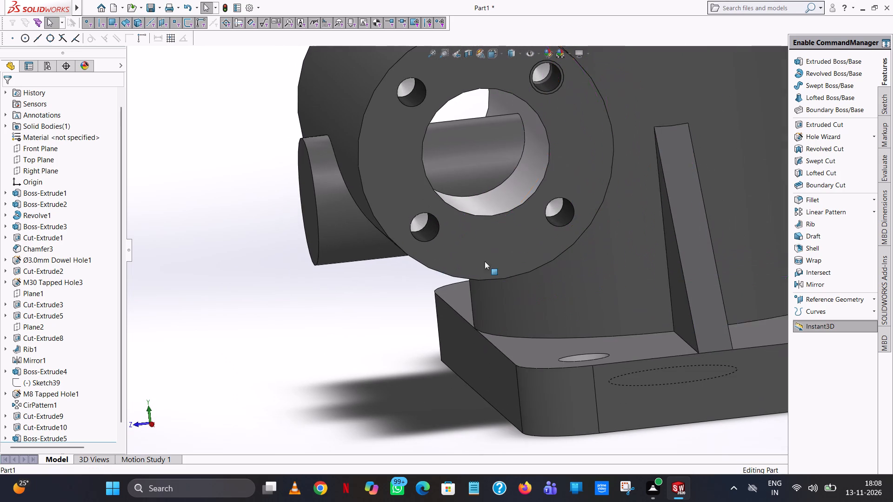
left_click(826, 126)
left_click(566, 151)
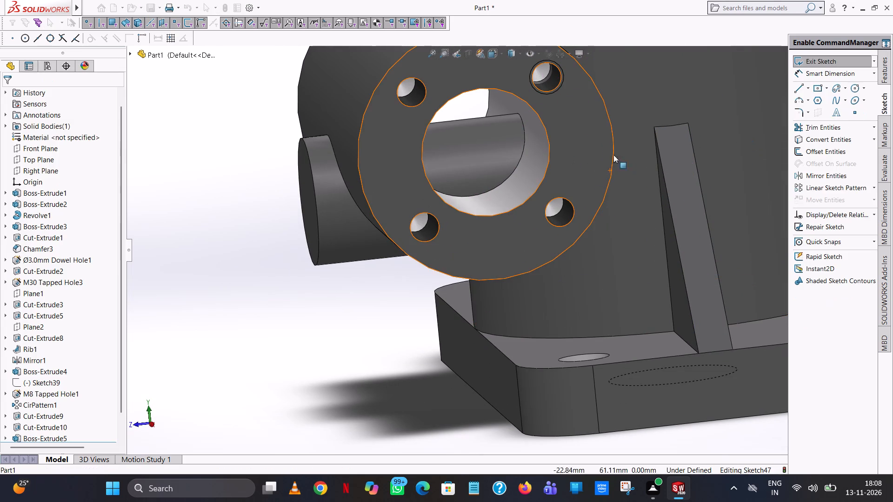
left_click(856, 87)
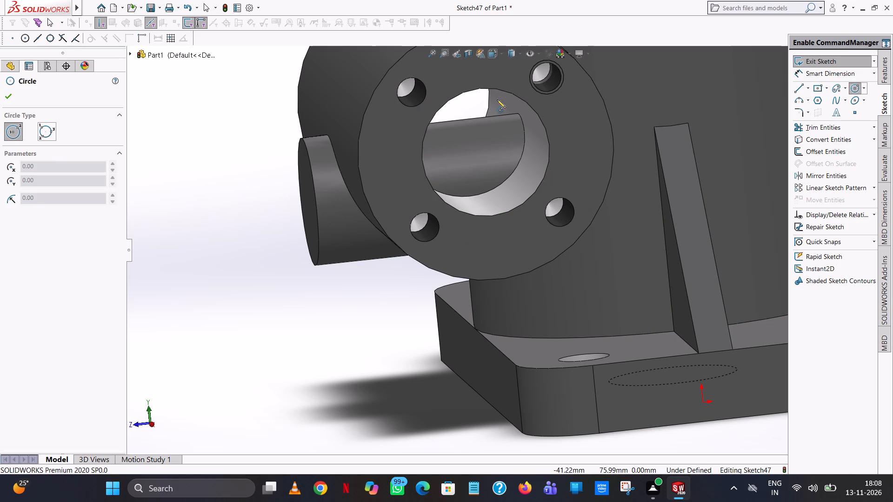
left_click(486, 153)
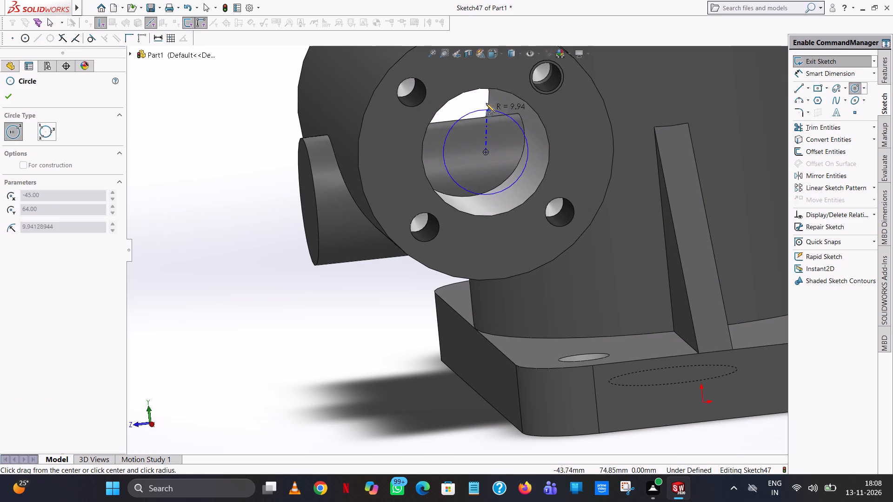
left_click(529, 105)
right_click(529, 105)
left_click(555, 117)
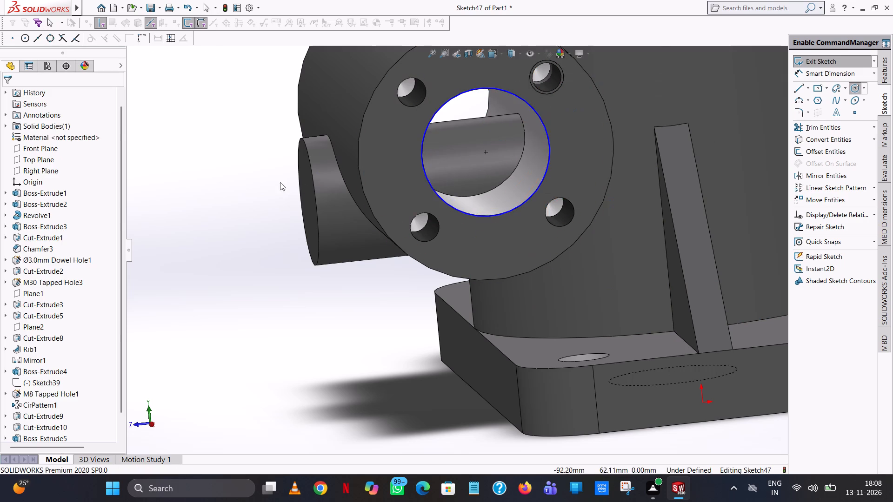
left_click(232, 156)
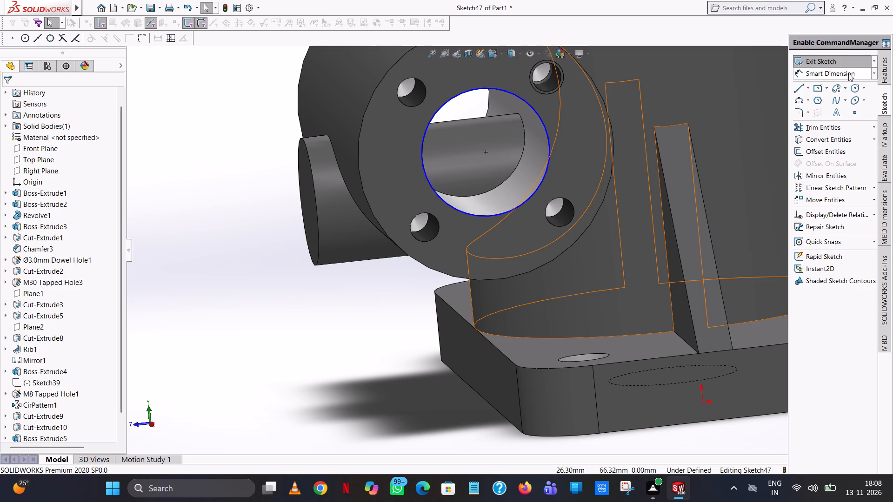
Dimension the bore circle's diameter at 30 mm.
left_click(848, 73)
left_click(424, 175)
left_click(234, 250)
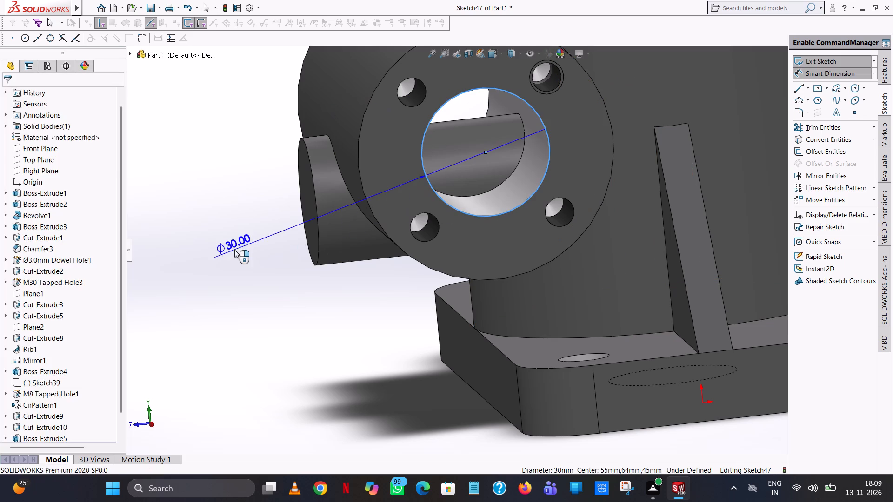
left_click(193, 239)
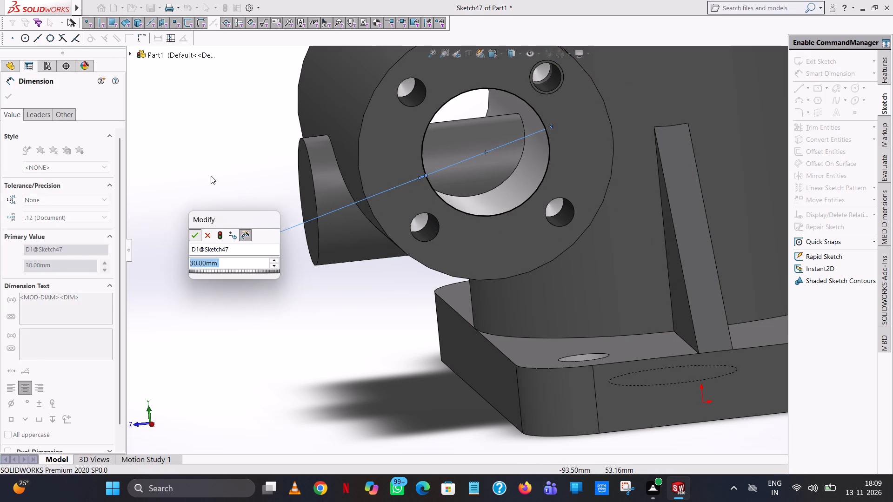
left_click(211, 175)
Cut the circle 110 mm deep along the horizontal cylinder to clear the boss material from its bore.
left_click(890, 71)
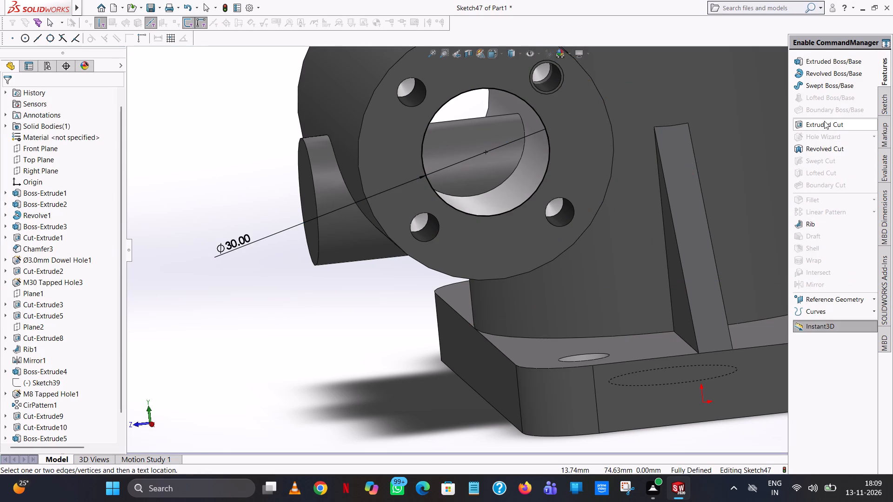
left_click(824, 121)
middle_click_drag(245, 172, 331, 350)
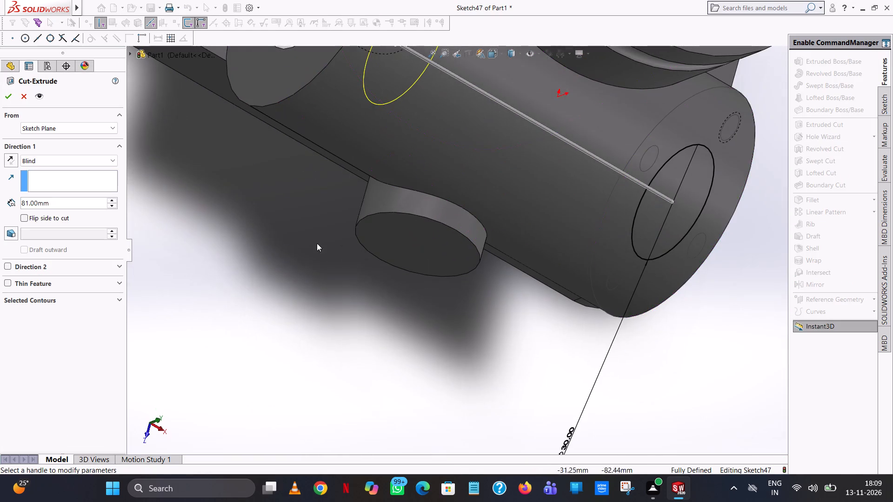
scroll(371, 79, "up", 4)
left_click_drag(450, 148, 342, 152)
left_click(8, 92)
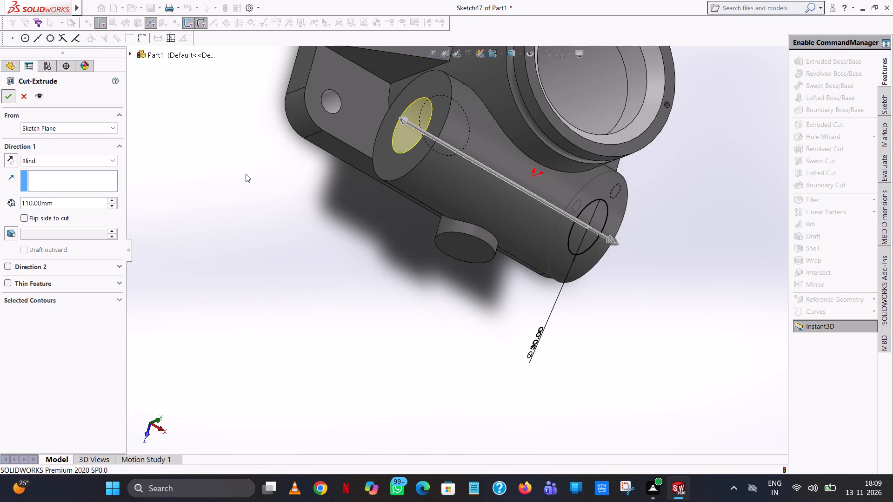
left_click(246, 174)
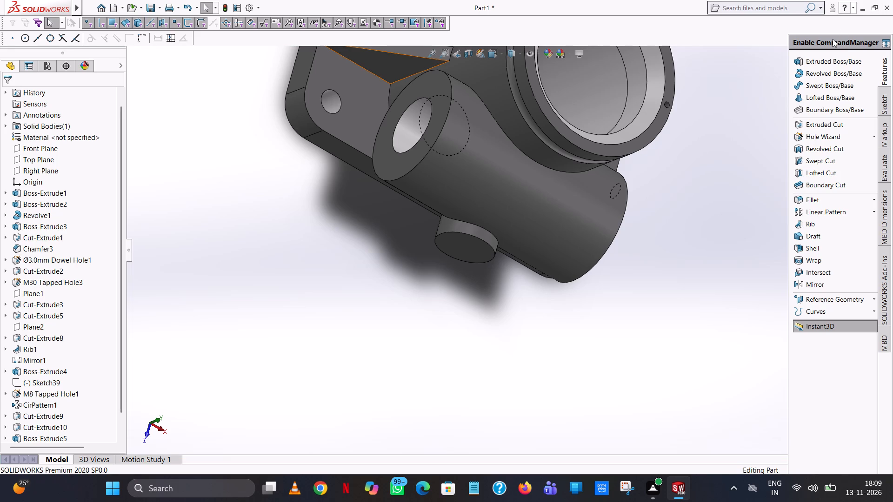
Start an Extruded Cut sketch on the flat end face of the small 30 mm boss.
left_click(284, 321)
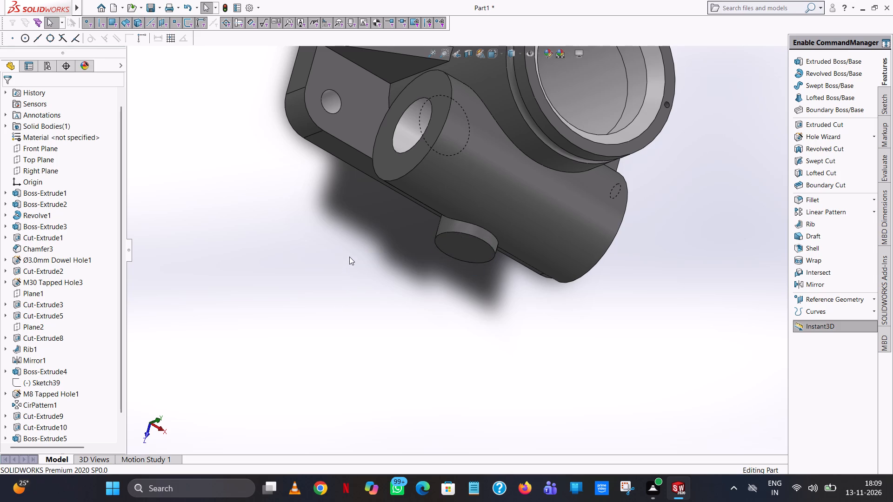
middle_click_drag(349, 251, 278, 129)
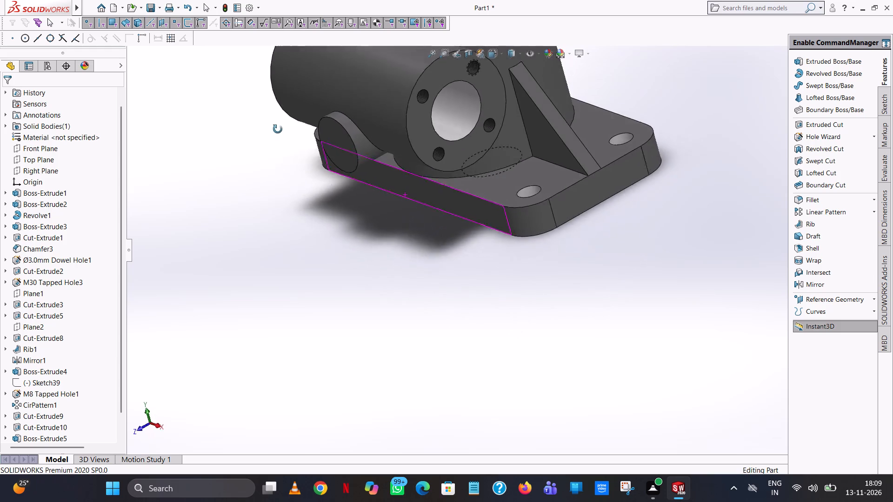
middle_click_drag(278, 129, 238, 81)
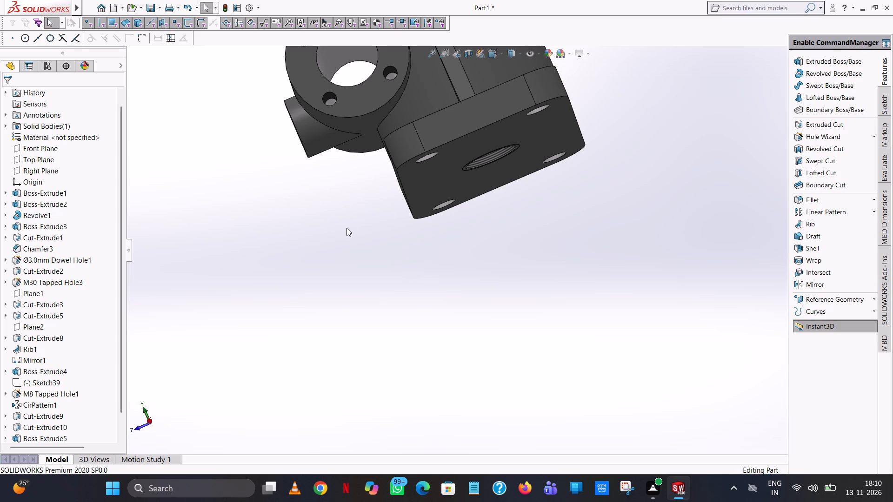
scroll(347, 228, "up", 3)
middle_click_drag(348, 230, 360, 279)
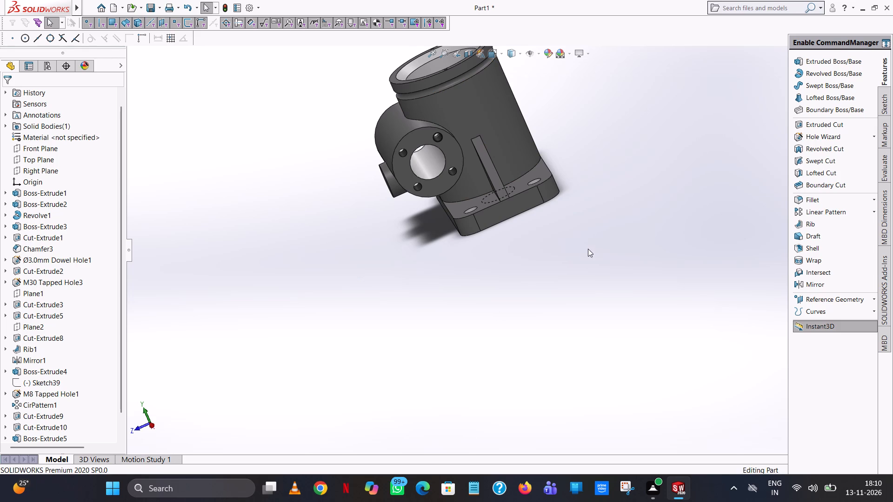
middle_click_drag(588, 249, 629, 184)
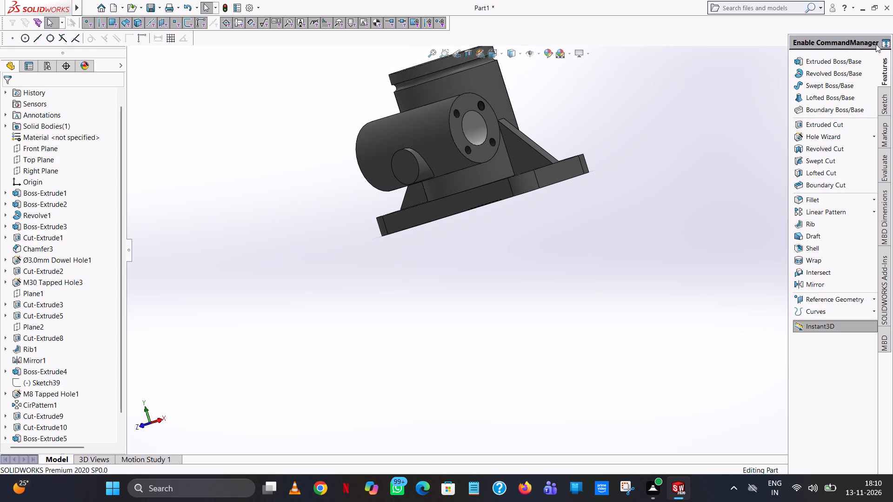
left_click(810, 125)
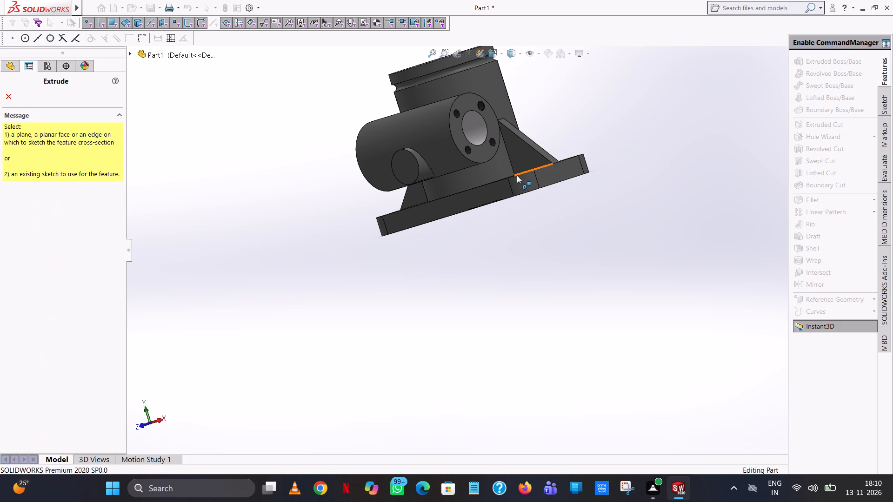
scroll(394, 154, "down", 3)
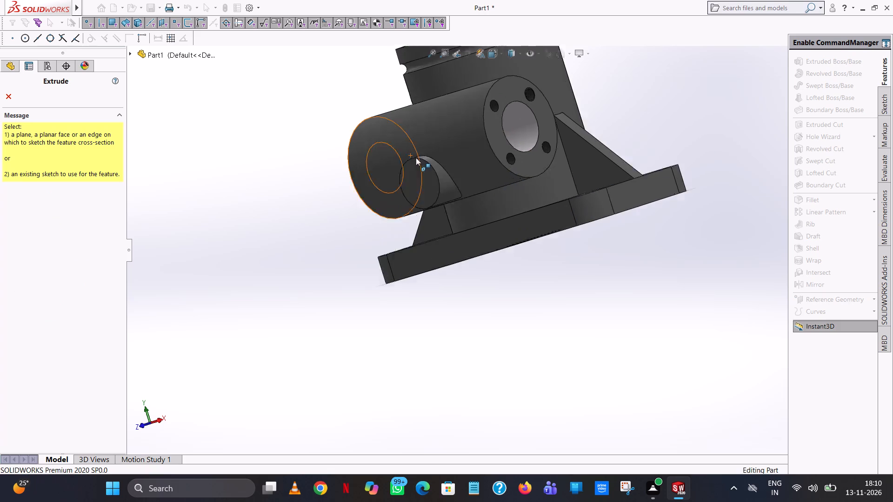
scroll(416, 158, "down", 2)
middle_click_drag(453, 212, 477, 215)
left_click(460, 205)
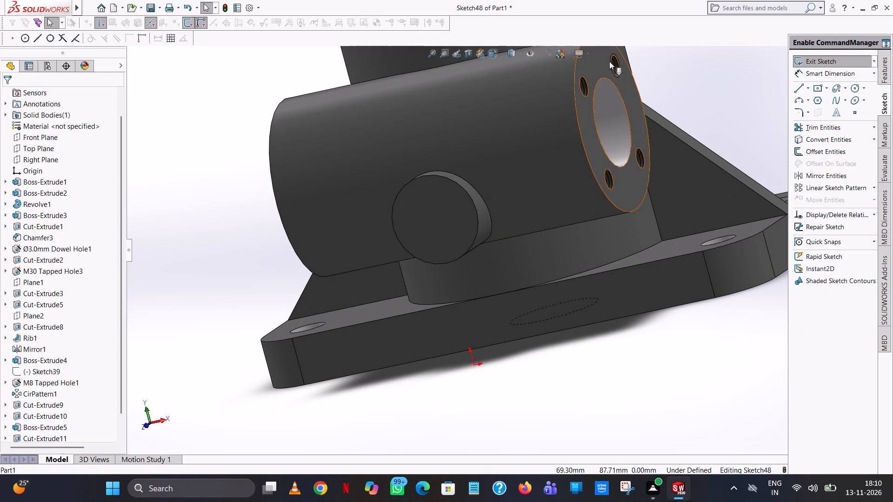
left_click(501, 52)
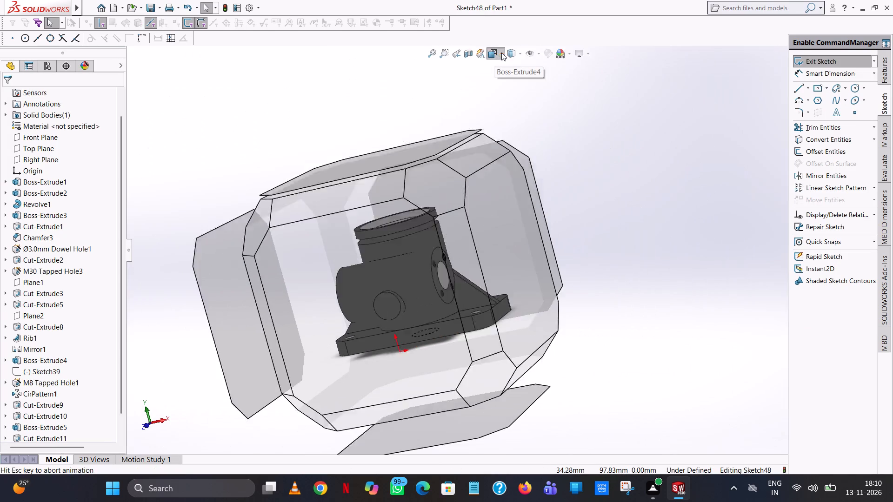
left_click(547, 107)
Draw a circle concentric with the boss's end face and set its radius to 10 mm.
scroll(622, 336, "up", 4)
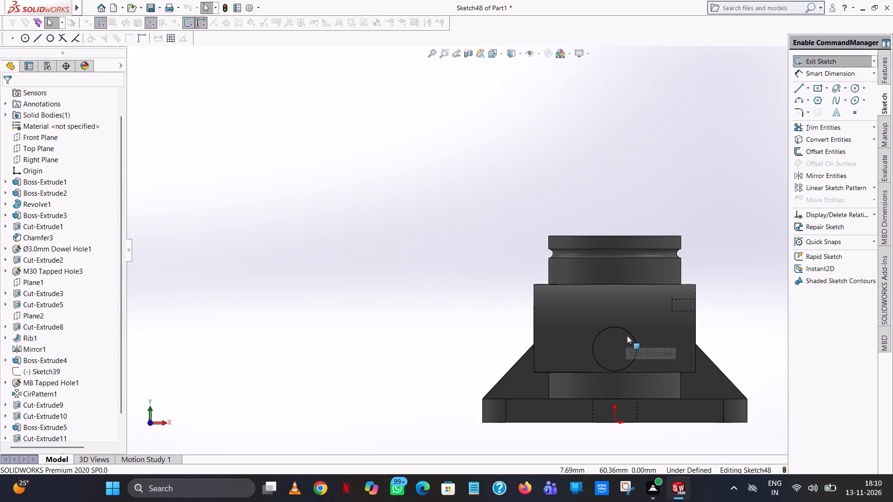
scroll(632, 355, "down", 7)
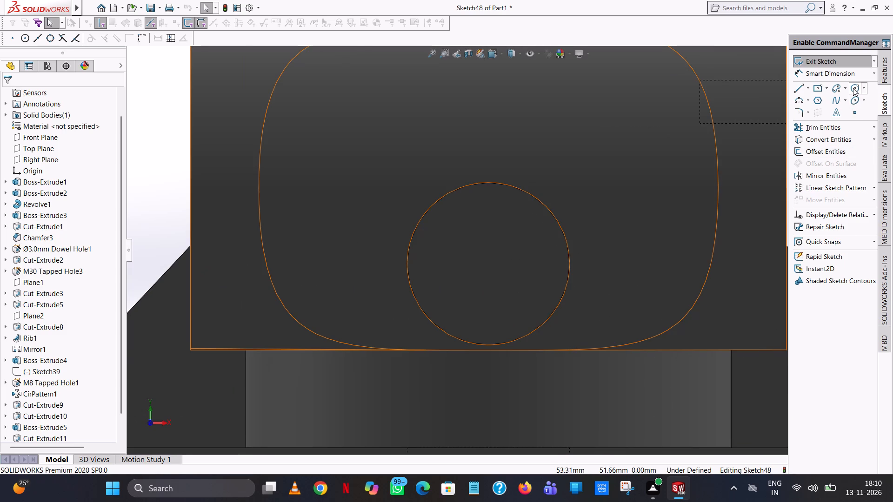
left_click(853, 88)
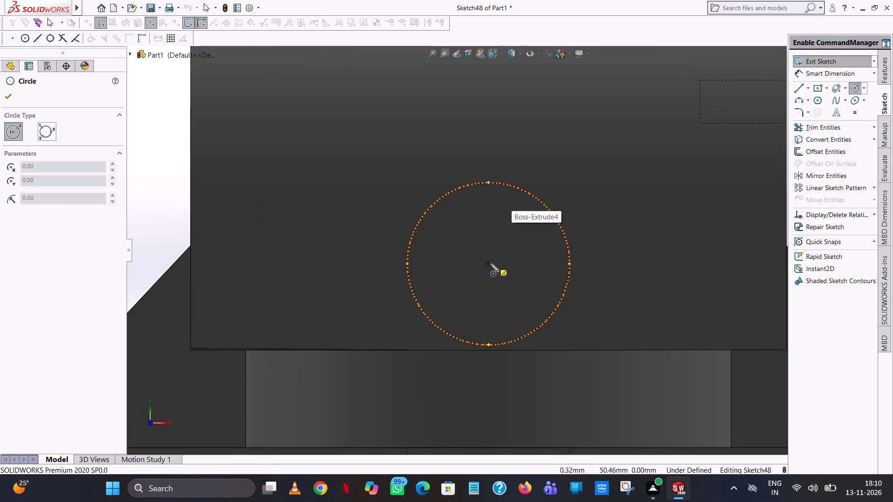
left_click(489, 264)
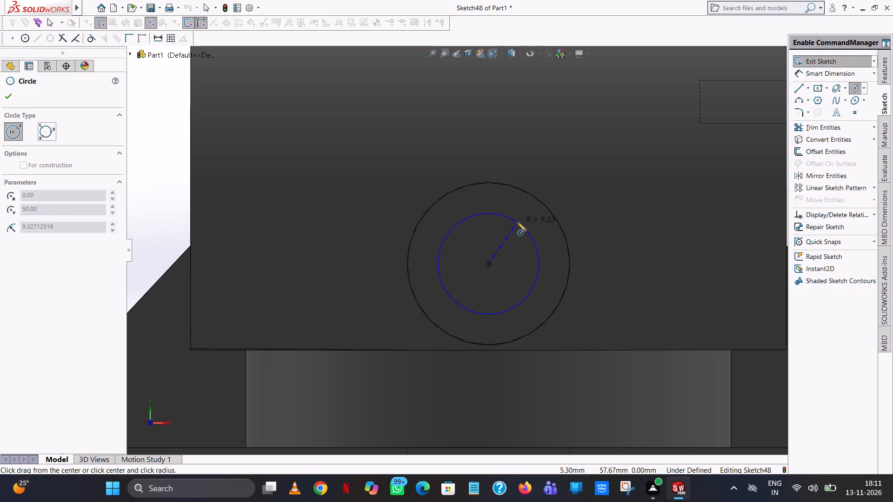
left_click(517, 222)
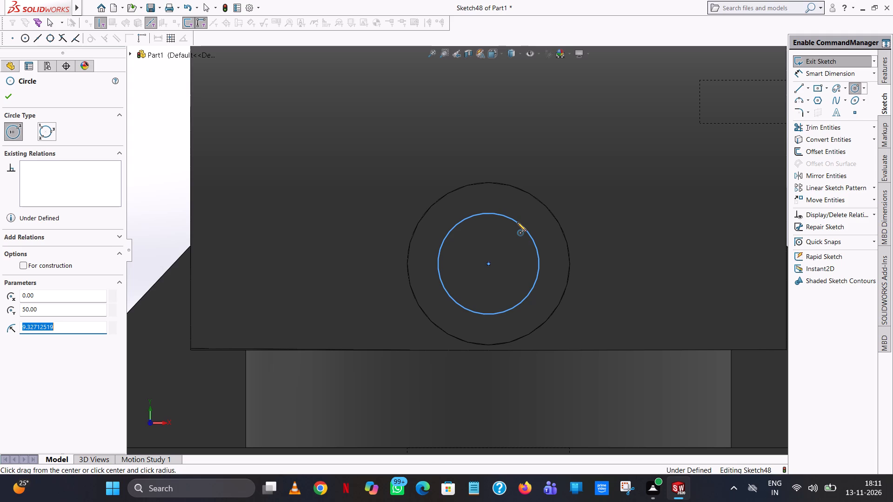
type("10")
key("Return")
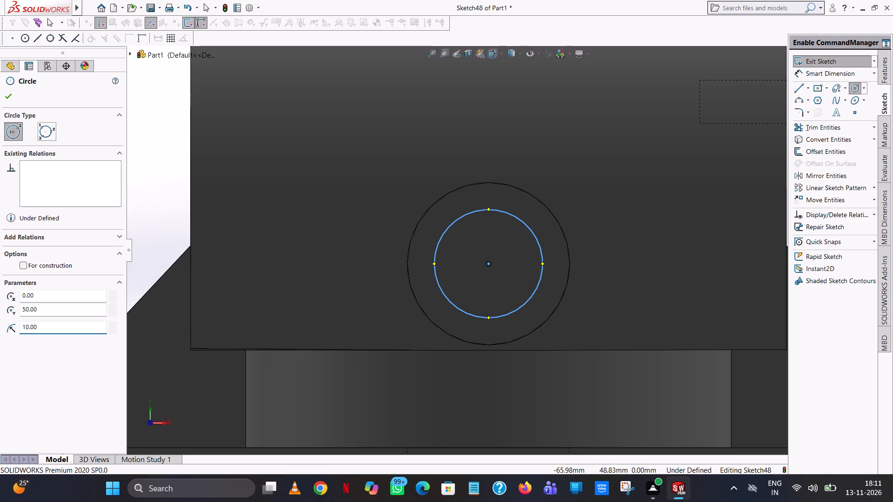
Set the concentric circle's radius to 5 mm and finish the circle.
left_click(52, 333)
left_click(52, 330)
type("/2")
key("Return")
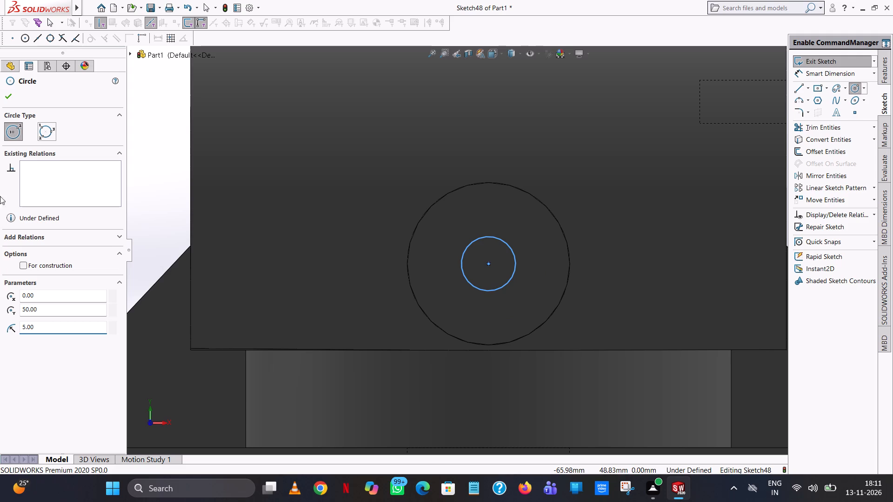
left_click(9, 94)
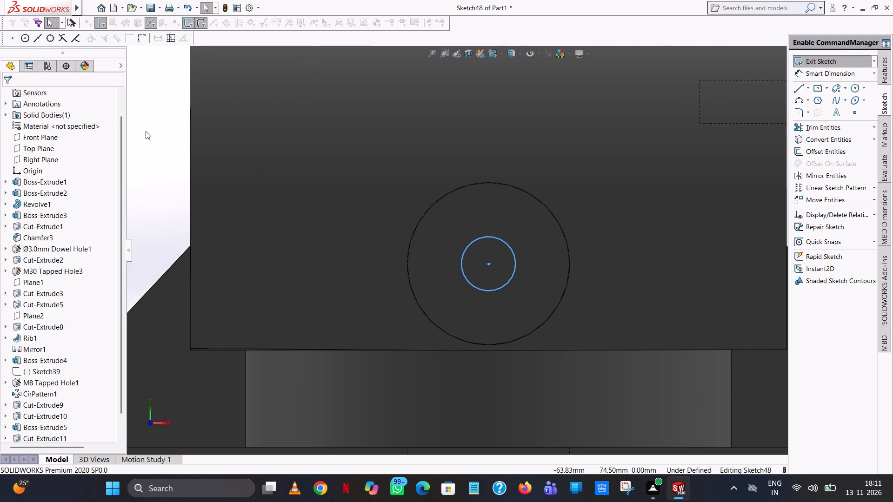
Dimension the small circle's diameter at 10 mm.
left_click(160, 131)
left_click(864, 77)
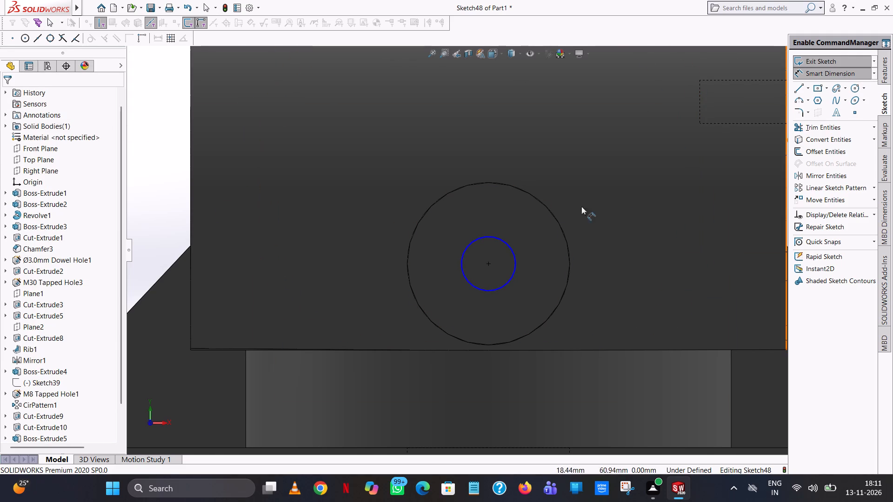
left_click(500, 240)
left_click(494, 258)
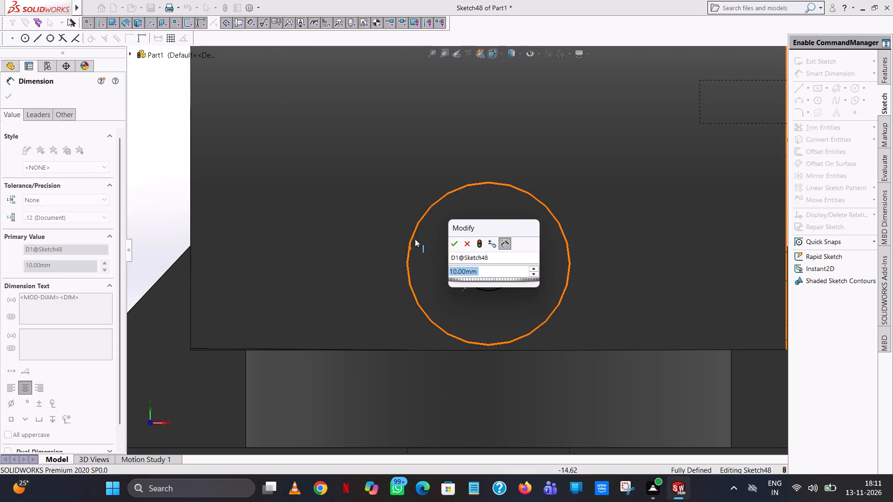
left_click(453, 242)
left_click(170, 162)
Cut the 10 mm circle 97 mm blind from the boss's end face through the horizontal cylinder into the housing.
scroll(465, 238, "up", 3)
middle_click_drag(465, 238, 468, 449)
scroll(468, 449, "down", 1)
left_click(887, 77)
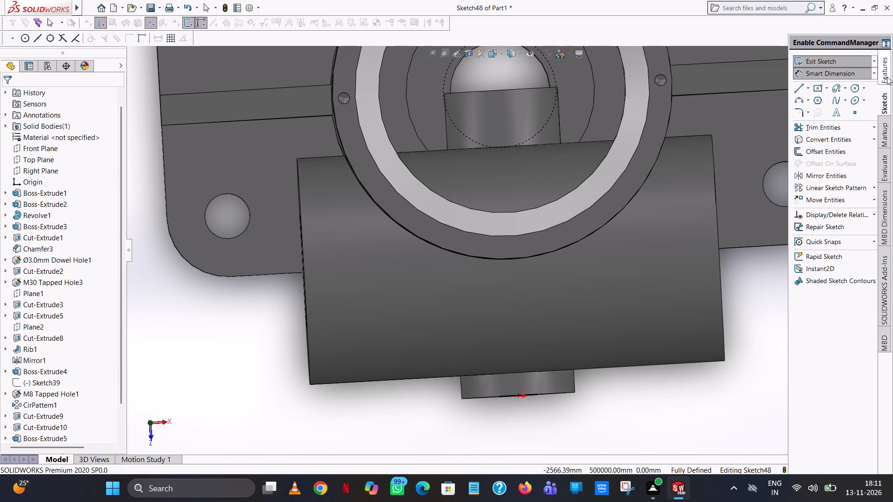
left_click(819, 118)
left_click(816, 121)
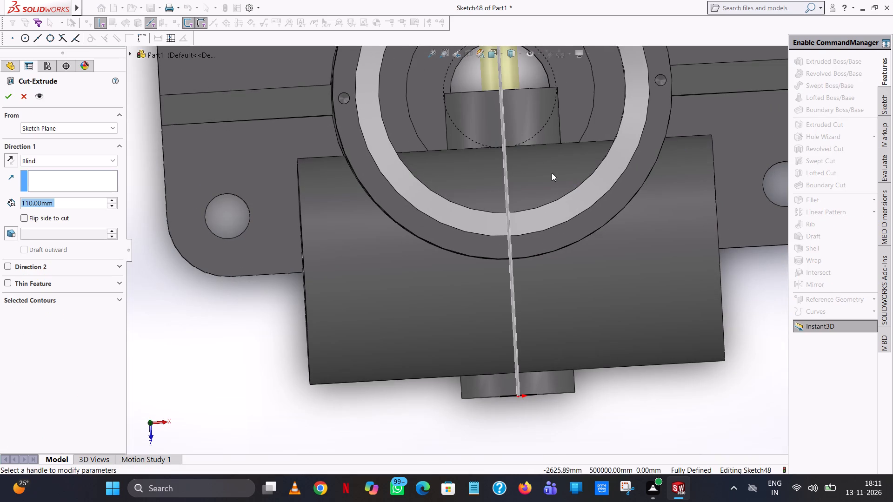
scroll(531, 137, "up", 4)
scroll(533, 132, "down", 1)
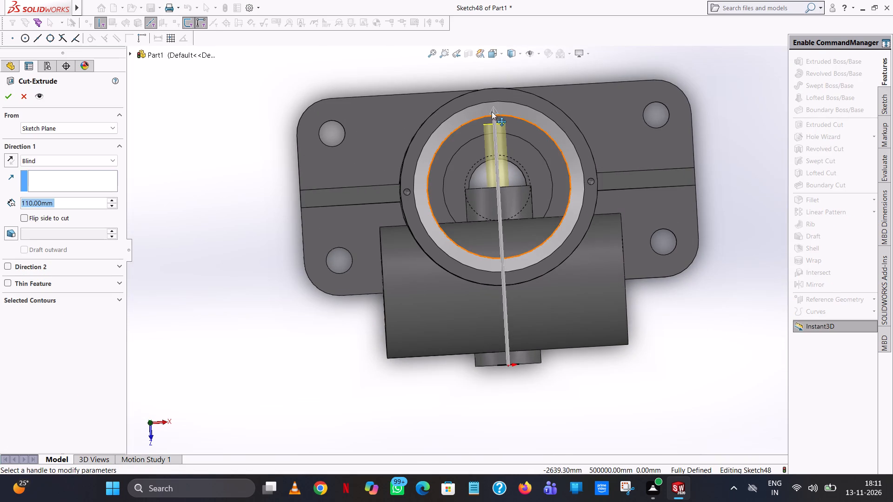
left_click_drag(492, 110, 500, 152)
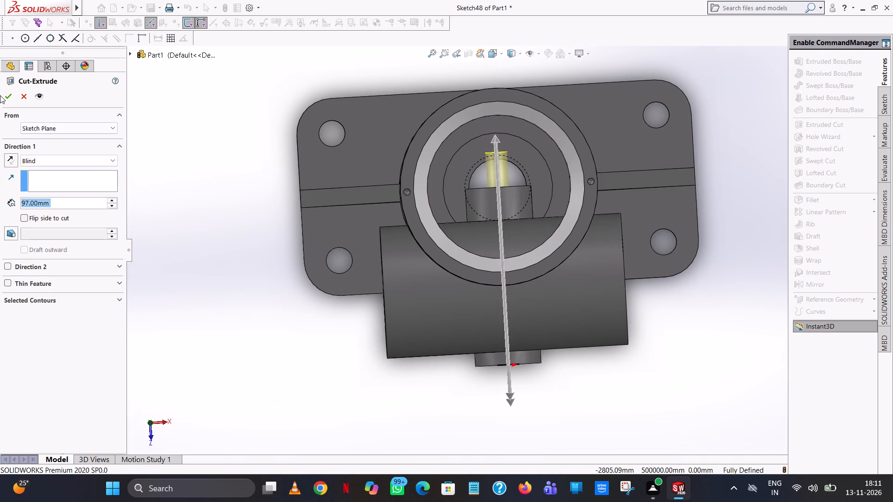
double_click(1, 95)
left_click_drag(4, 94, 21, 117)
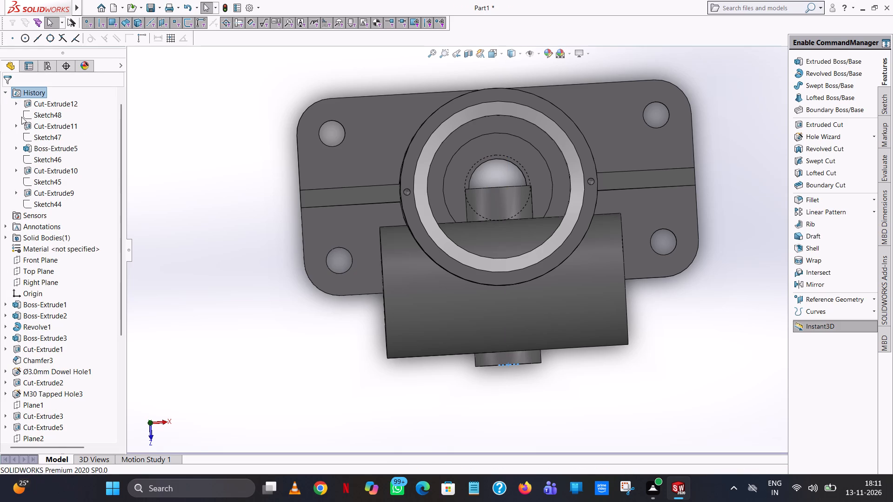
left_click_drag(21, 117, 21, 118)
left_click_drag(21, 118, 96, 140)
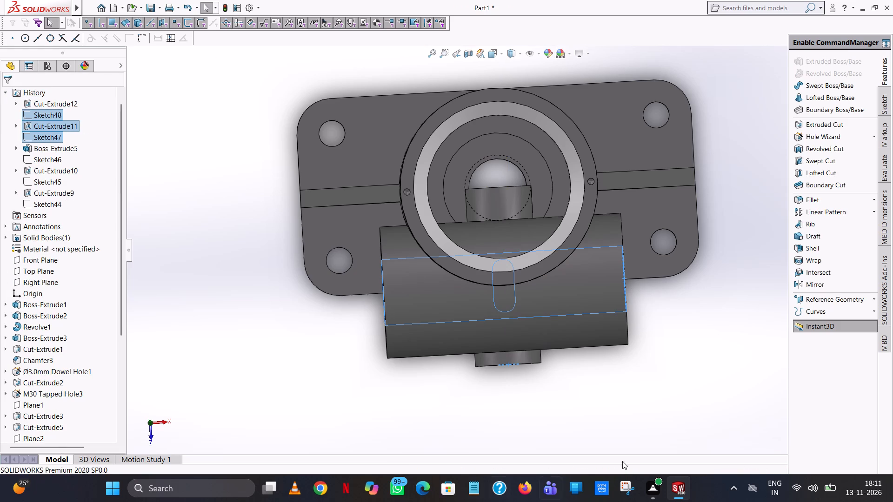
left_click(671, 373)
Color the inner face of the 10 mm hole in the front boss white.
scroll(642, 379, "up", 1)
middle_click_drag(621, 310, 625, 109)
scroll(618, 298, "up", 1)
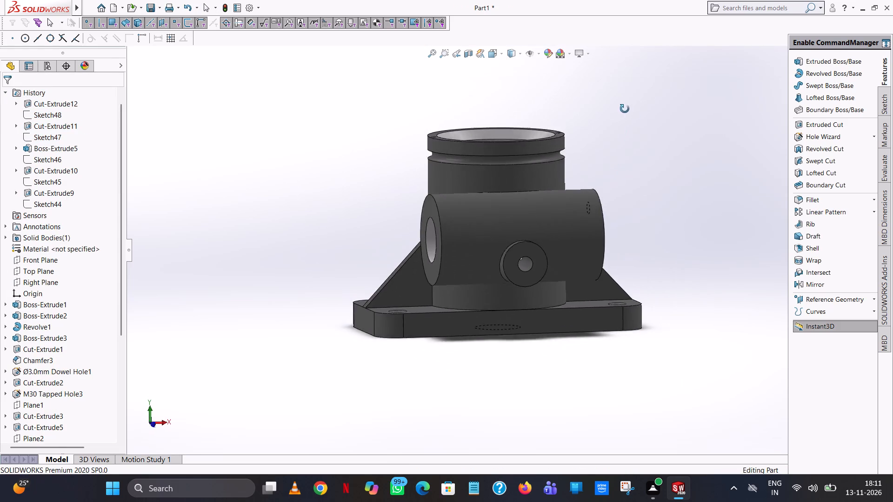
middle_click_drag(625, 109, 611, 95)
scroll(610, 94, "up", 1)
scroll(516, 250, "down", 6)
middle_click_drag(516, 250, 522, 222)
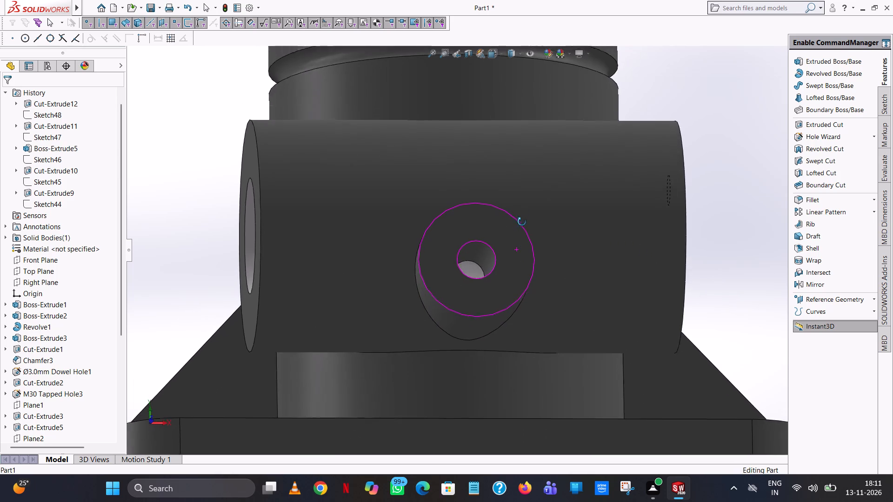
middle_click_drag(522, 222, 525, 261)
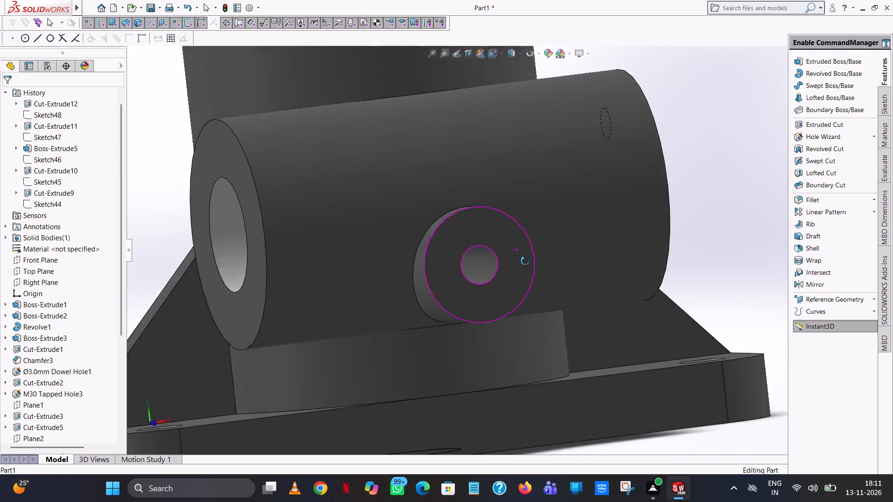
middle_click_drag(525, 261, 520, 261)
left_click(483, 267)
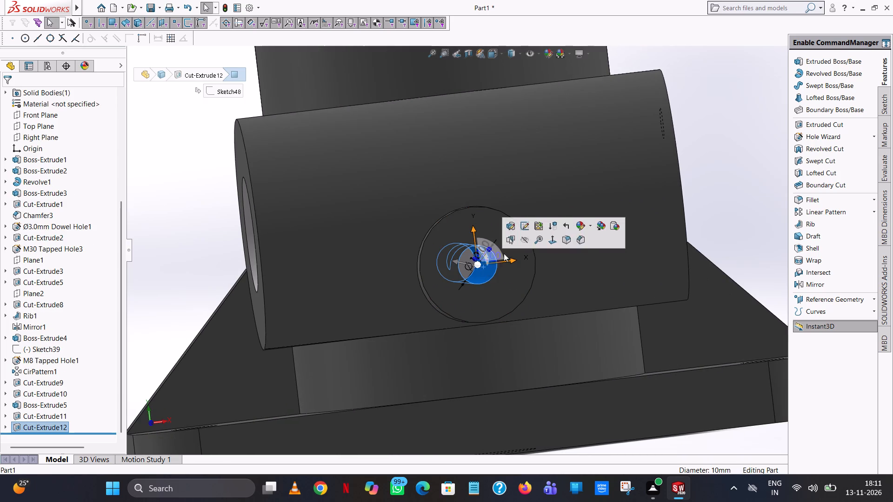
left_click(576, 228)
left_click(590, 249)
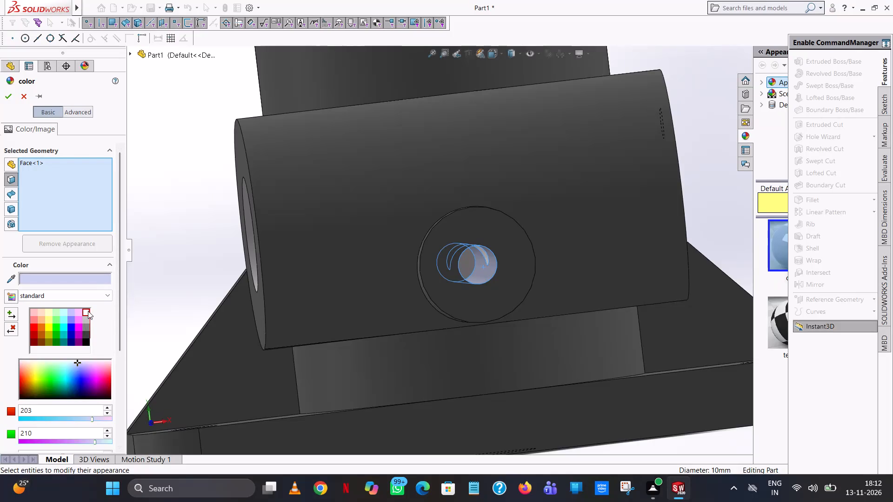
left_click(86, 310)
left_click(86, 310)
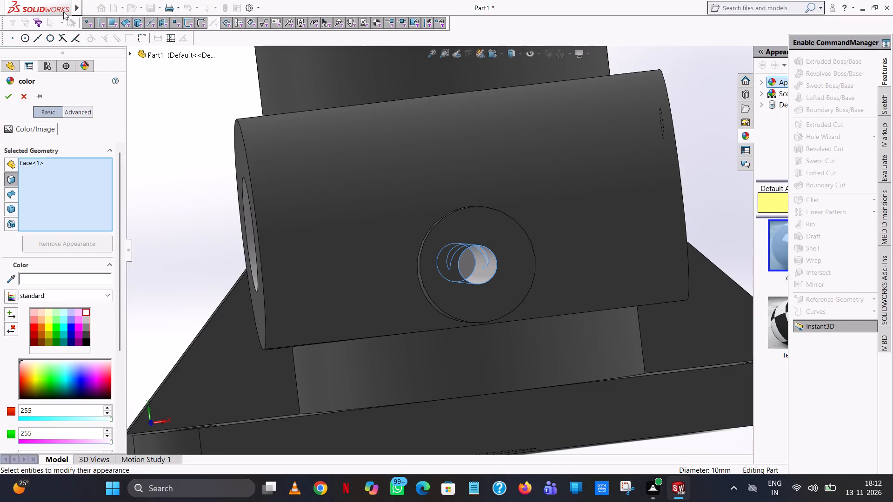
left_click(4, 88)
left_click(4, 92)
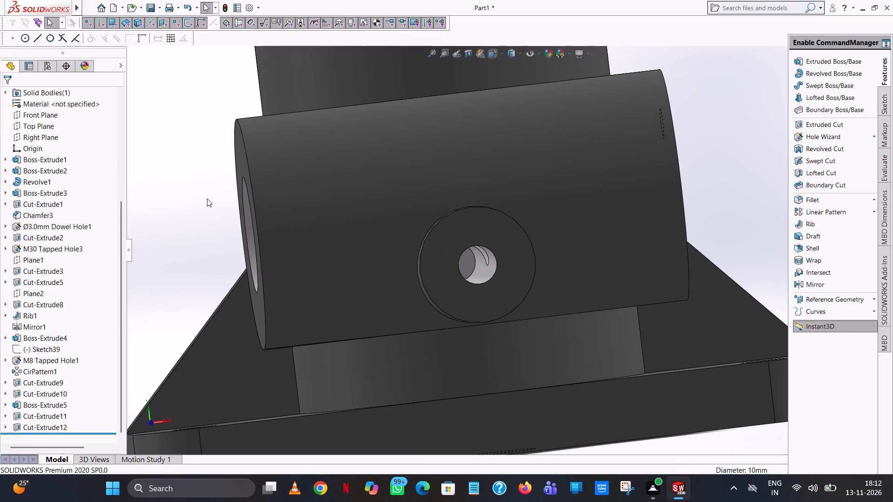
left_click(207, 198)
Fillet the outer edge of the small front boss's end face with a 2 mm radius.
middle_click_drag(211, 199, 271, 206)
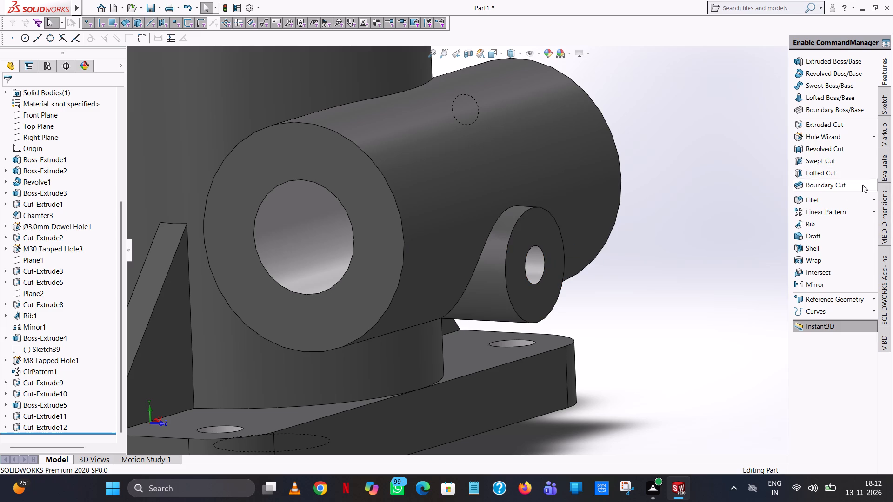
left_click(848, 201)
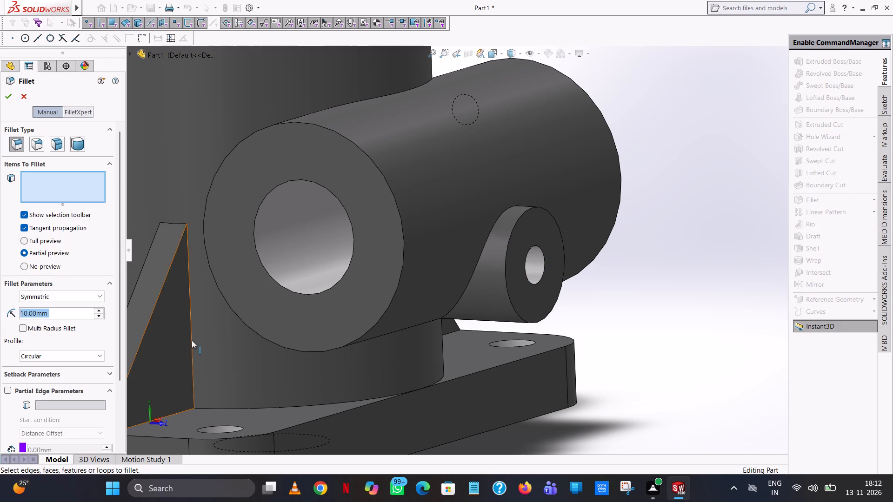
key("2")
key("Return")
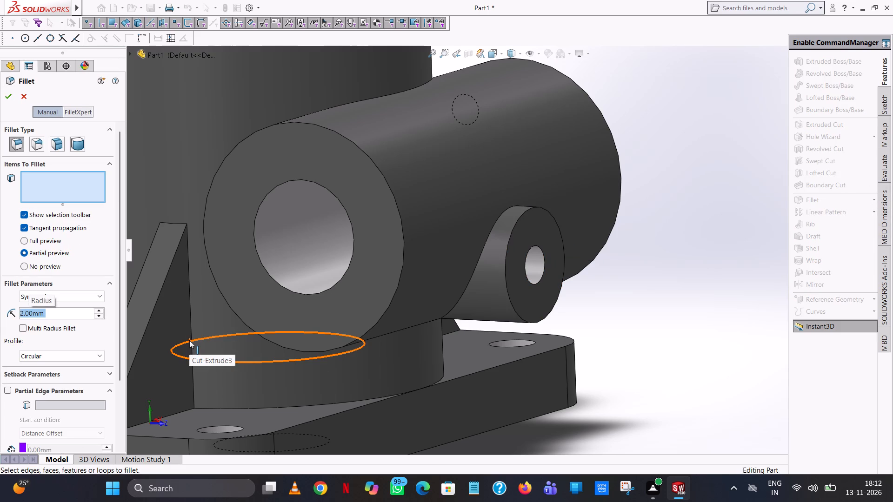
left_click(545, 209)
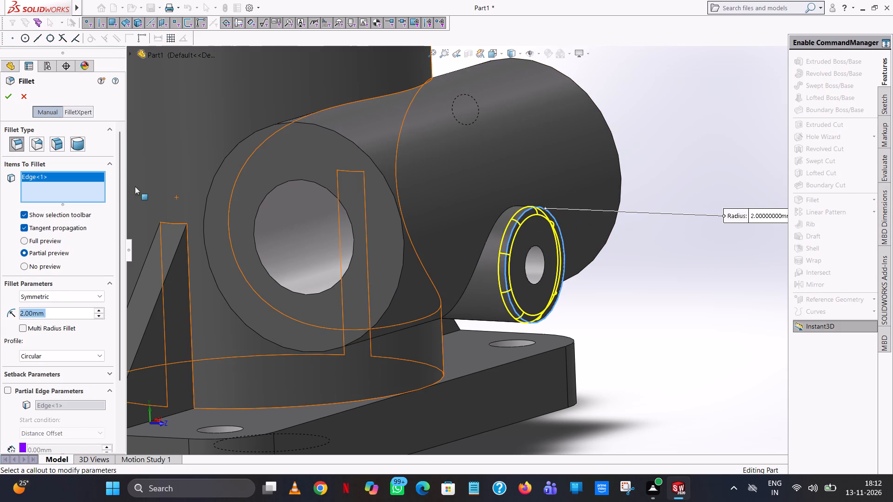
left_click(7, 97)
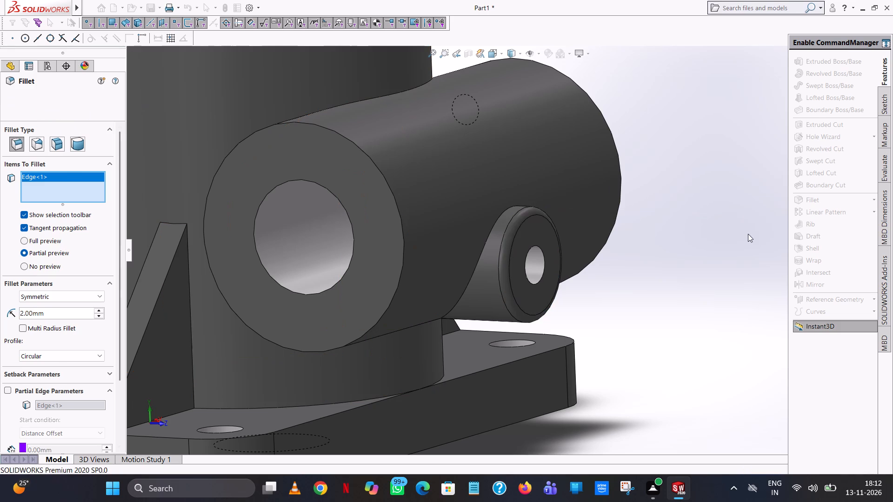
Fillet the edge where the small front boss meets the horizontal cylinder with a 2 mm radius.
left_click(811, 196)
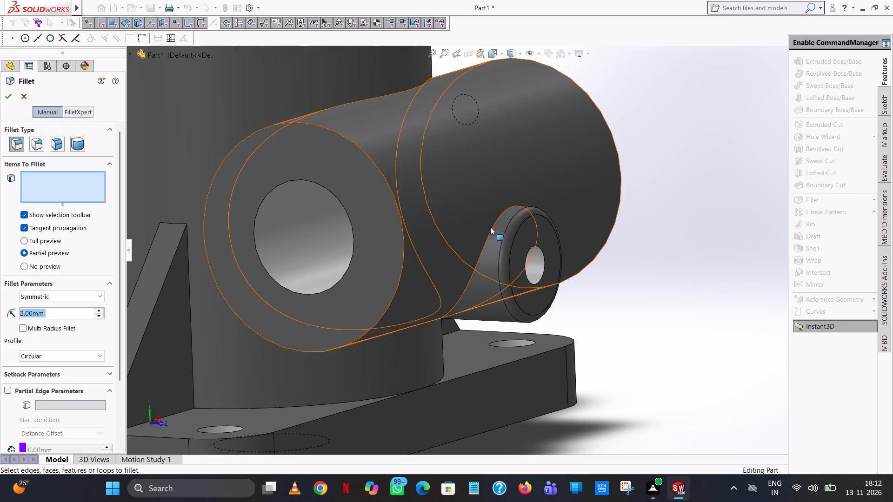
left_click(497, 222)
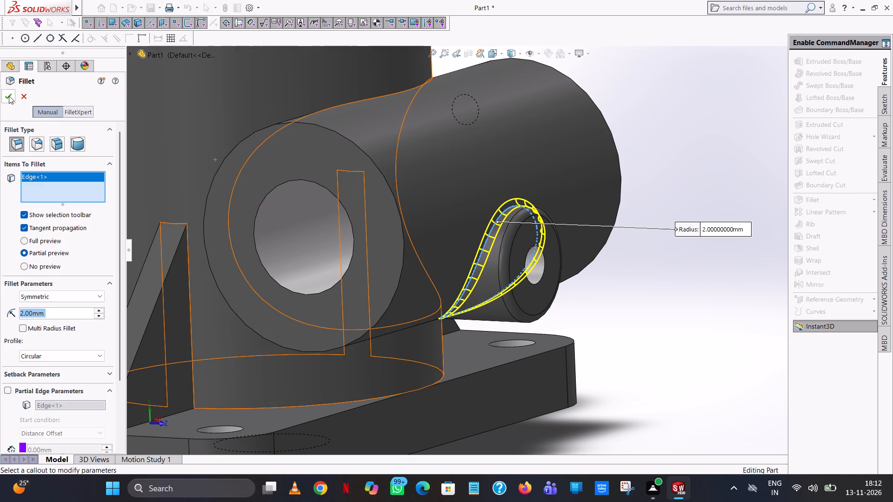
left_click(9, 96)
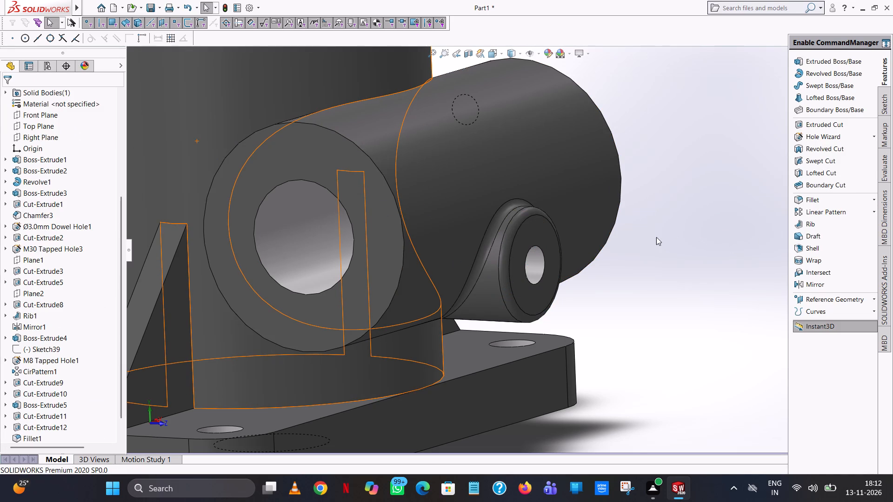
Fillet the edge where the horizontal cylinder meets the vertical cylinder with a 2 mm radius.
middle_click_drag(677, 144, 533, 215)
scroll(533, 214, "up", 5)
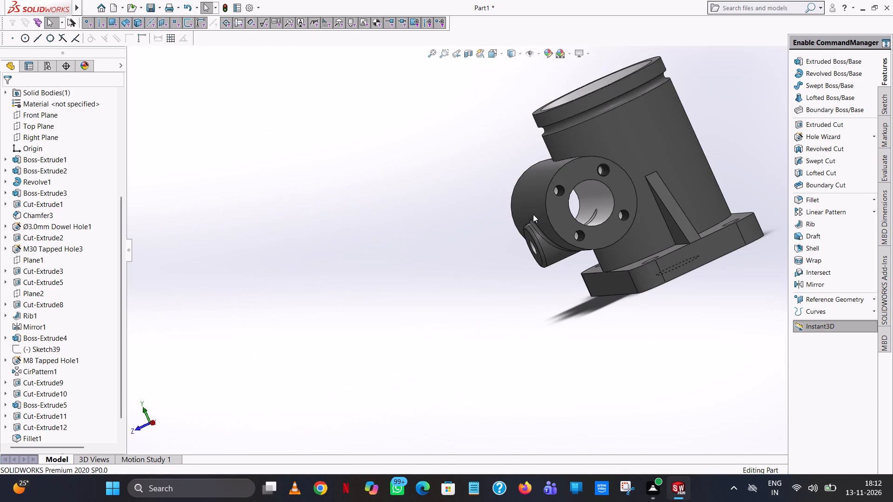
middle_click_drag(598, 169, 596, 229)
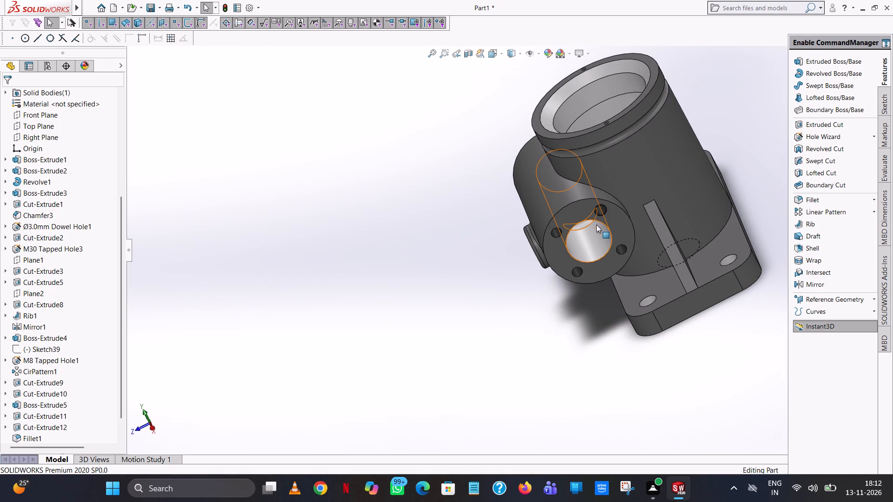
left_click(818, 197)
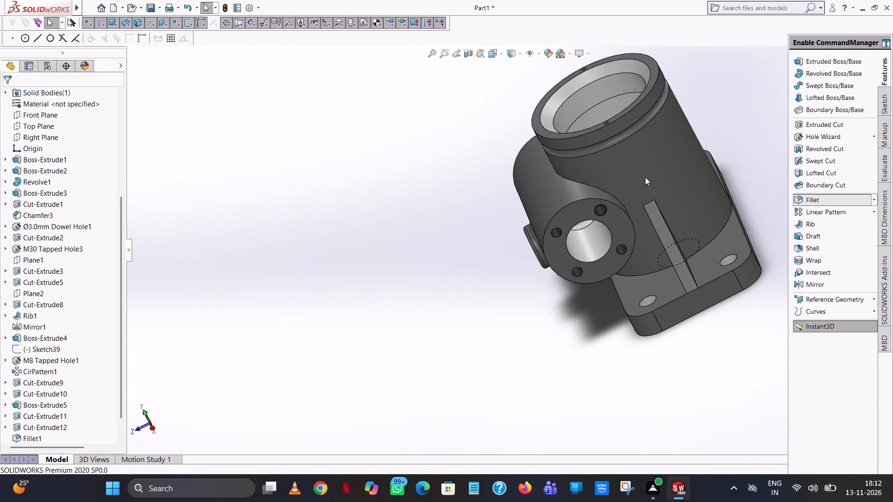
left_click(591, 186)
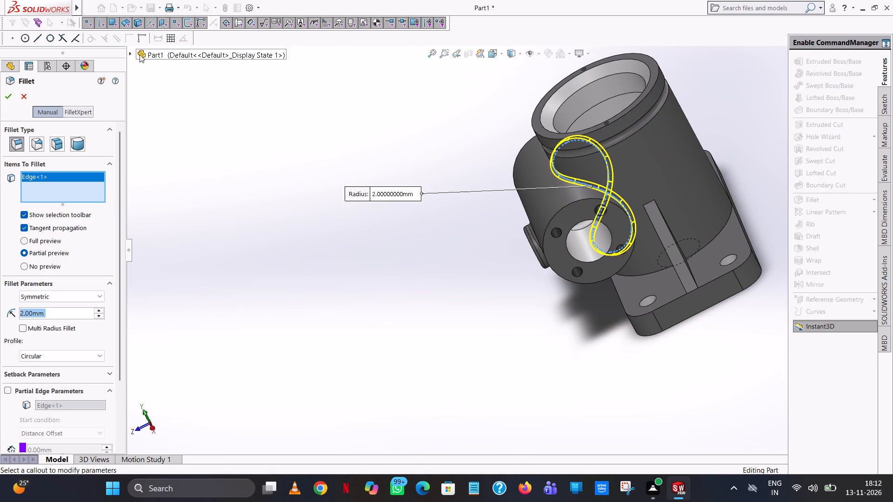
left_click(0, 99)
left_click(13, 98)
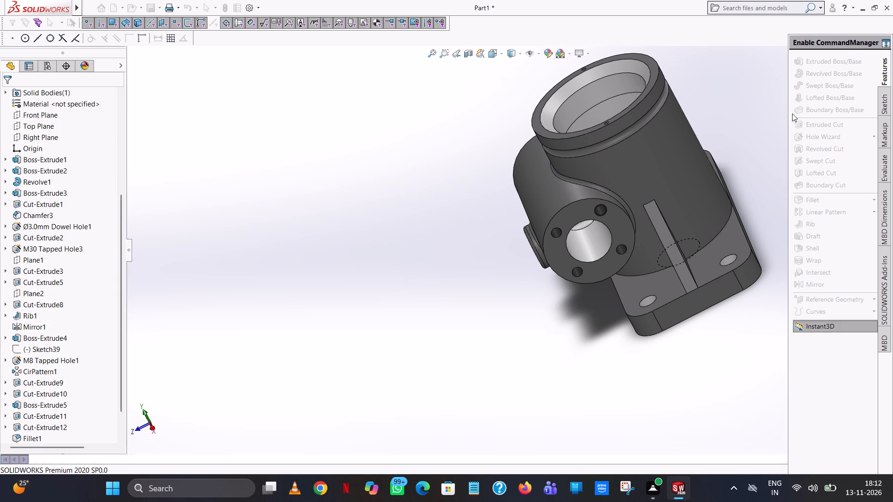
left_click(745, 149)
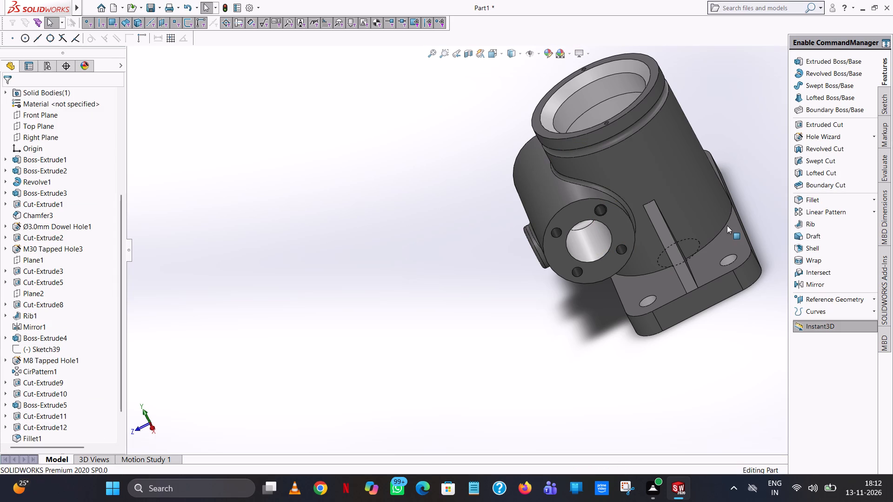
Fillet the vertical cylinder's bottom edge on the base plate, on the side away from the horizontal cylinder, with a 2 mm radius.
left_click(816, 197)
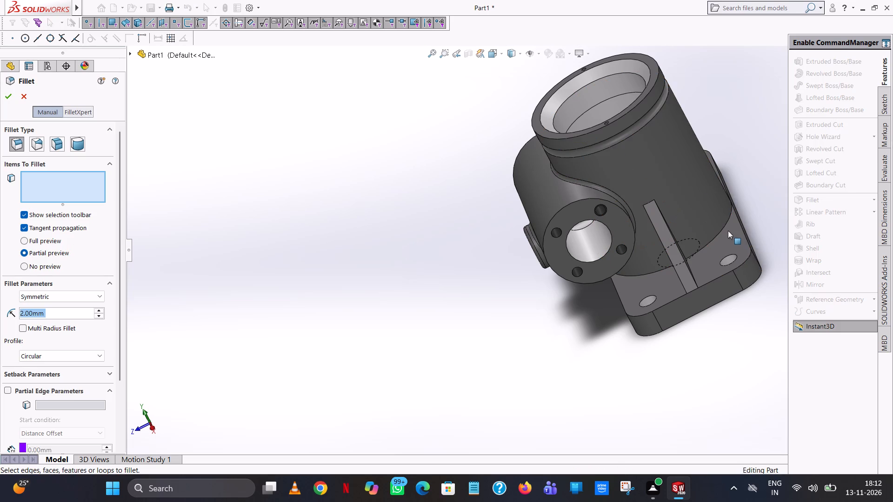
left_click(723, 230)
left_click_drag(7, 94, 9, 94)
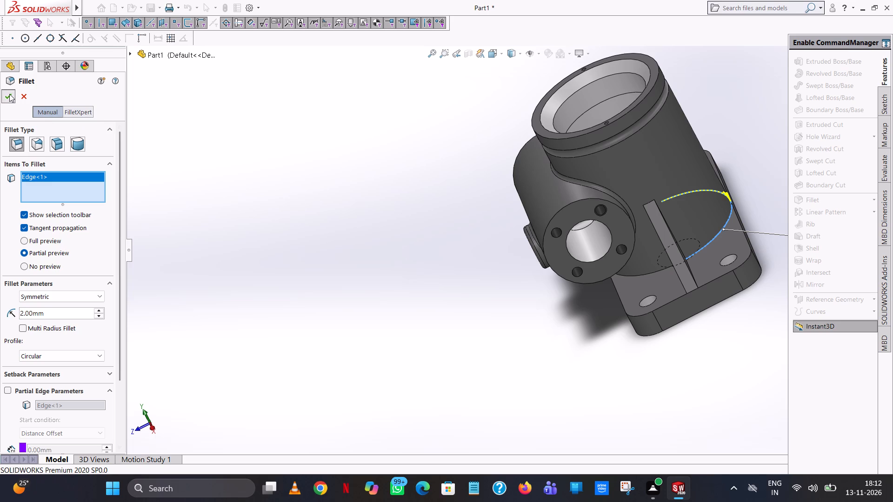
left_click_drag(9, 94, 107, 95)
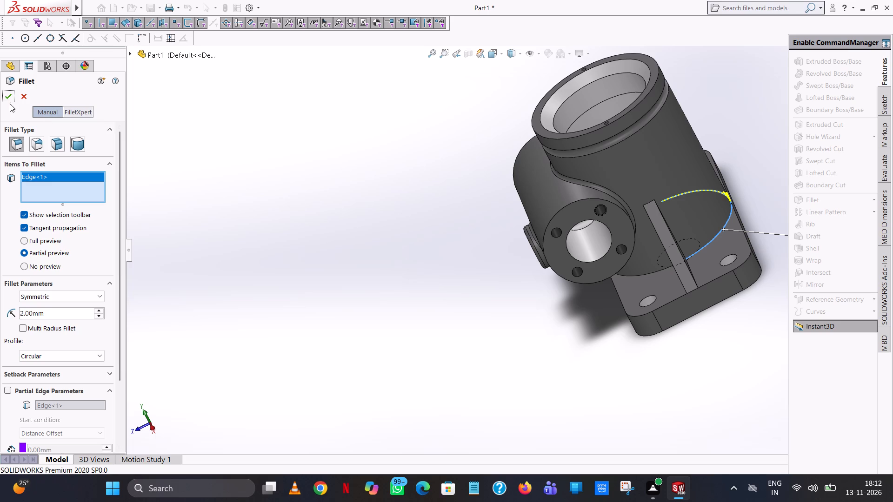
Finish the 2 mm fillet on the vertical cylinder's bottom edge, on the side away from the horizontal cylinder.
left_click(1, 94)
left_click(4, 94)
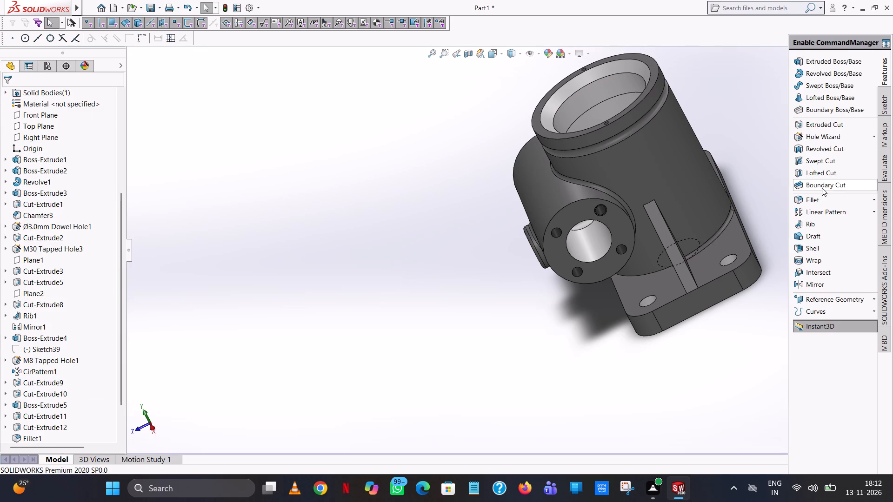
Fillet the vertical cylinder's bottom edge on the base plate, on the horizontal cylinder's side, with a 2 mm radius.
left_click(810, 199)
middle_click_drag(636, 289, 645, 265)
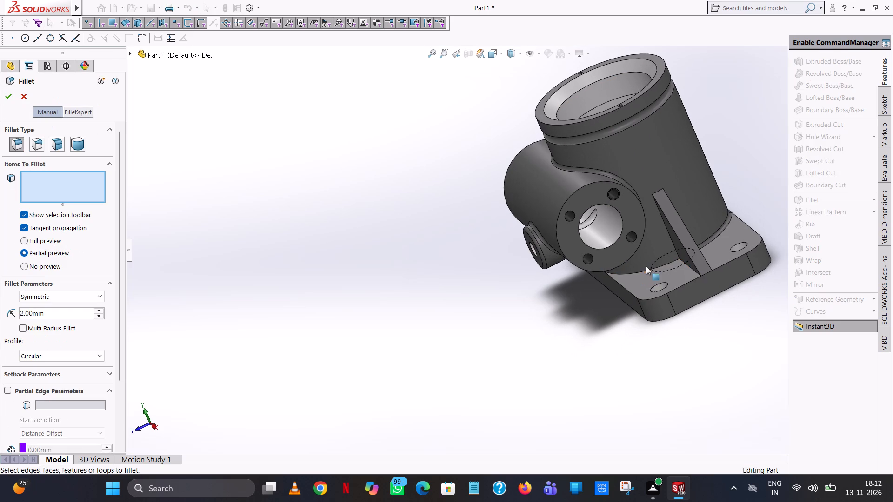
left_click(648, 270)
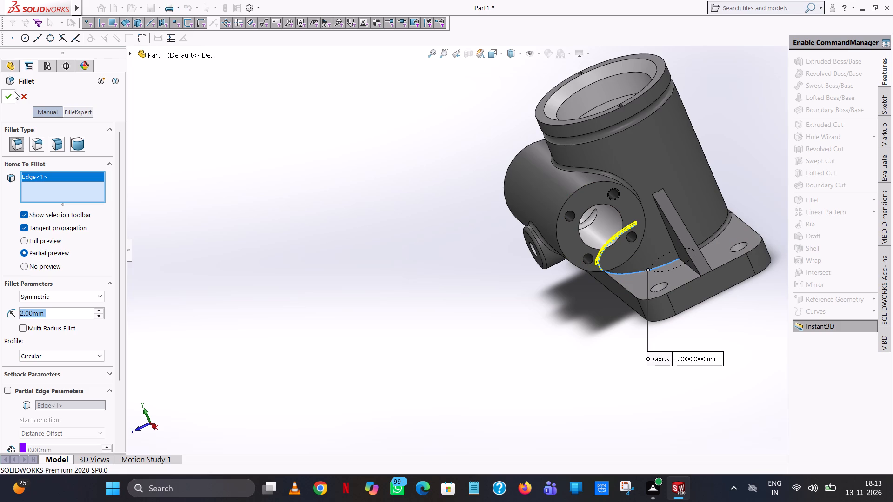
left_click(9, 94)
Fillet the base edge of the rib near the four-hole end face, on the side facing the horizontal cylinder, with a 2 mm radius.
left_click(839, 200)
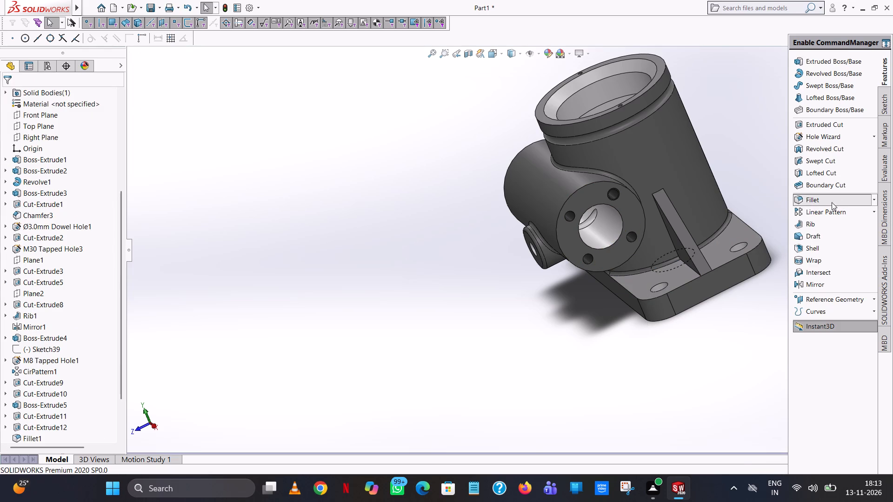
scroll(706, 255, "down", 9)
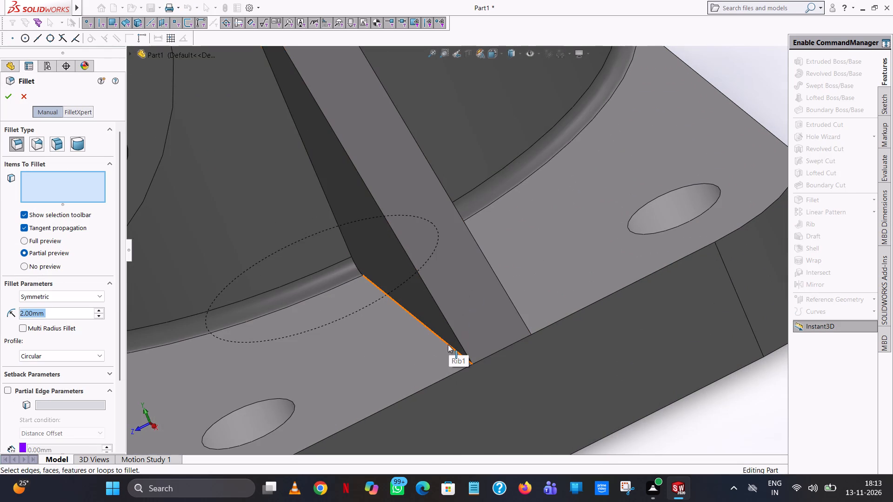
left_click(448, 344)
left_click(10, 98)
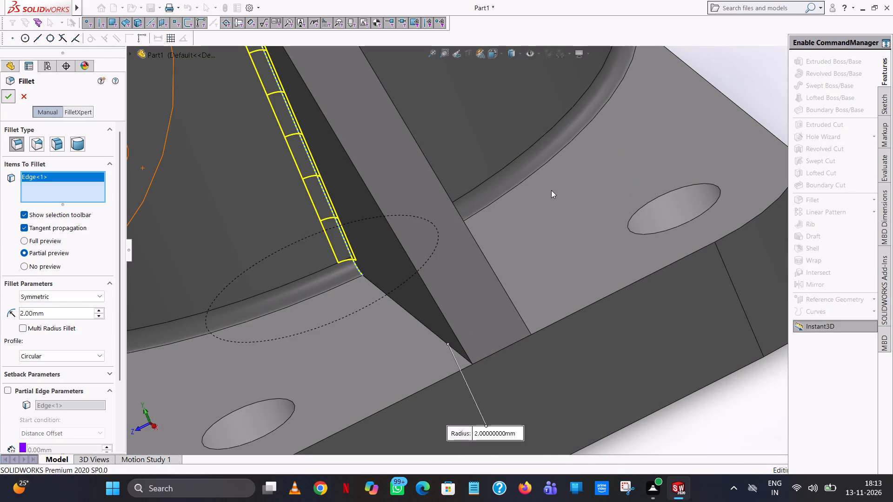
Fillet the same rib's base edge on the side away from the horizontal cylinder with a 2 mm radius.
left_click(809, 198)
middle_click_drag(624, 195, 623, 195)
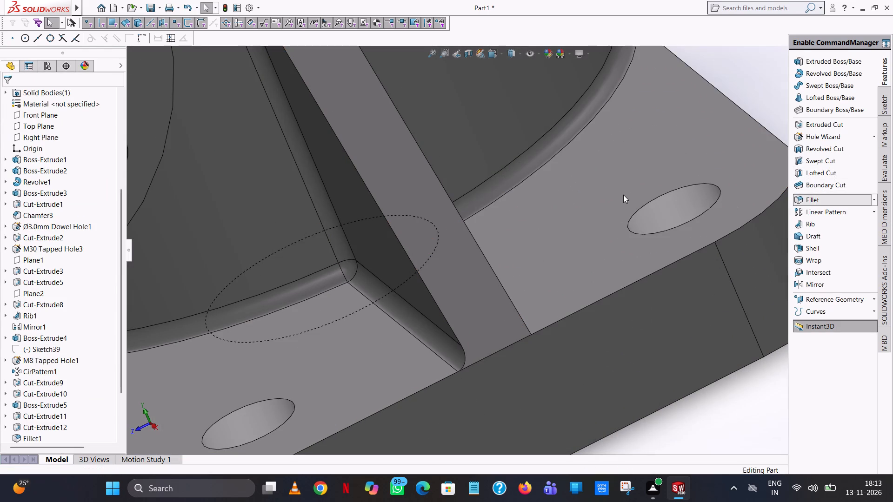
middle_click_drag(623, 195, 582, 223)
left_click(496, 244)
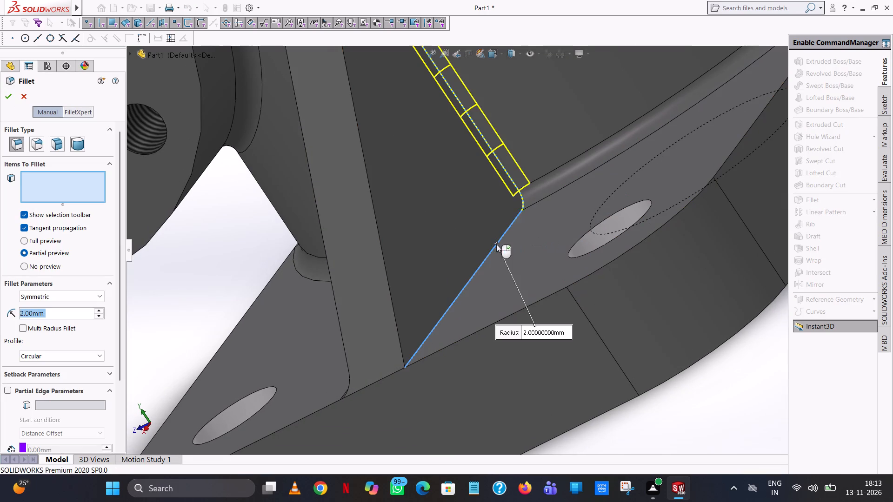
left_click(5, 94)
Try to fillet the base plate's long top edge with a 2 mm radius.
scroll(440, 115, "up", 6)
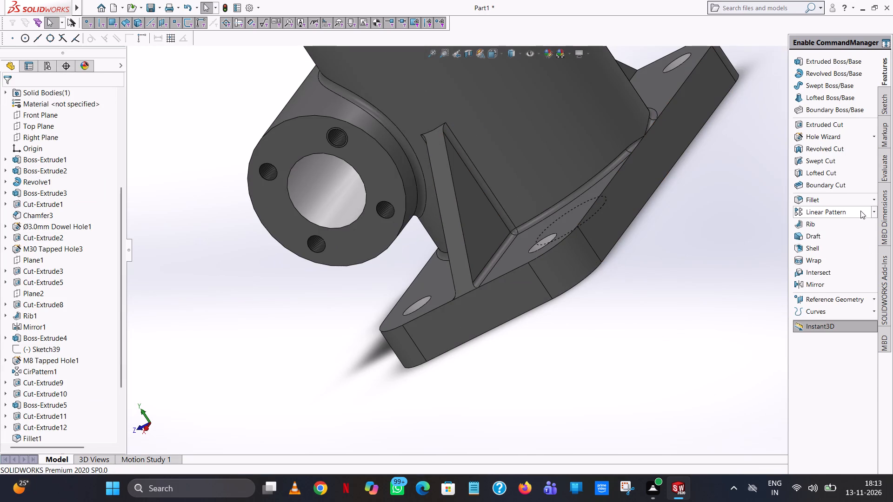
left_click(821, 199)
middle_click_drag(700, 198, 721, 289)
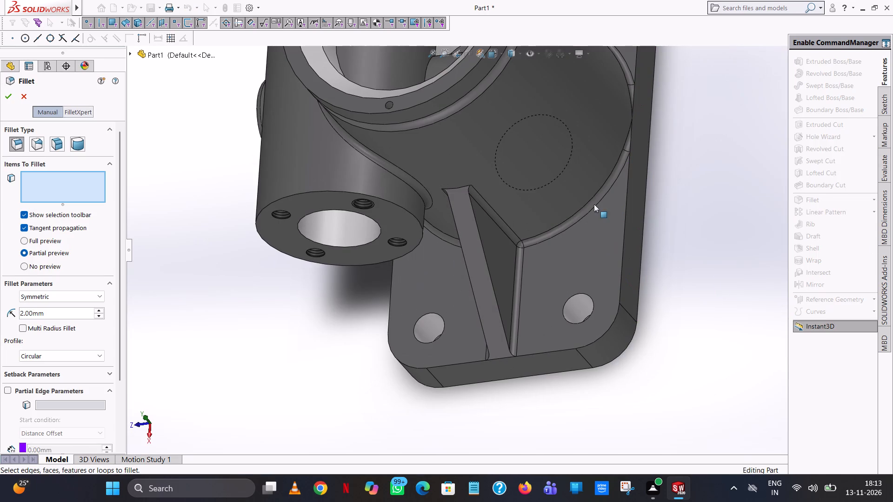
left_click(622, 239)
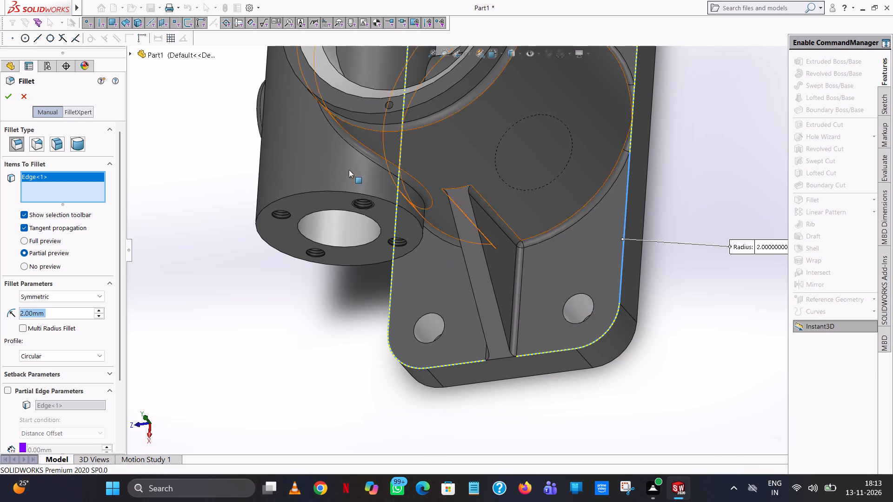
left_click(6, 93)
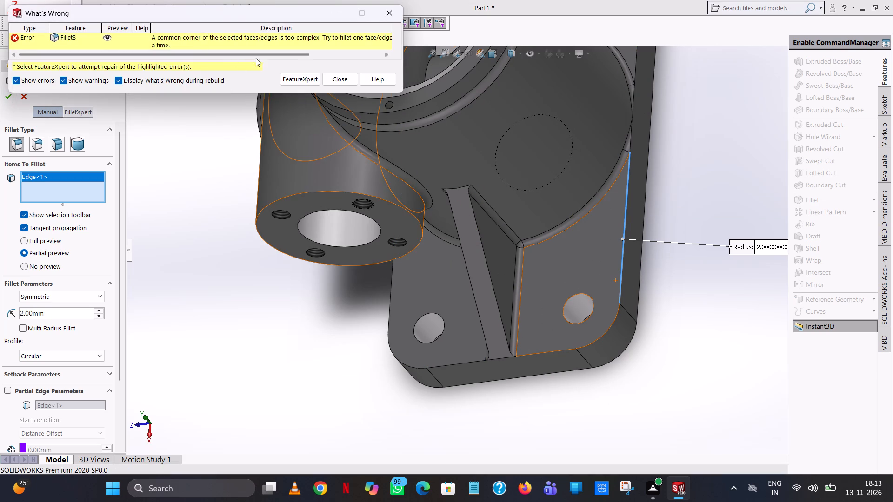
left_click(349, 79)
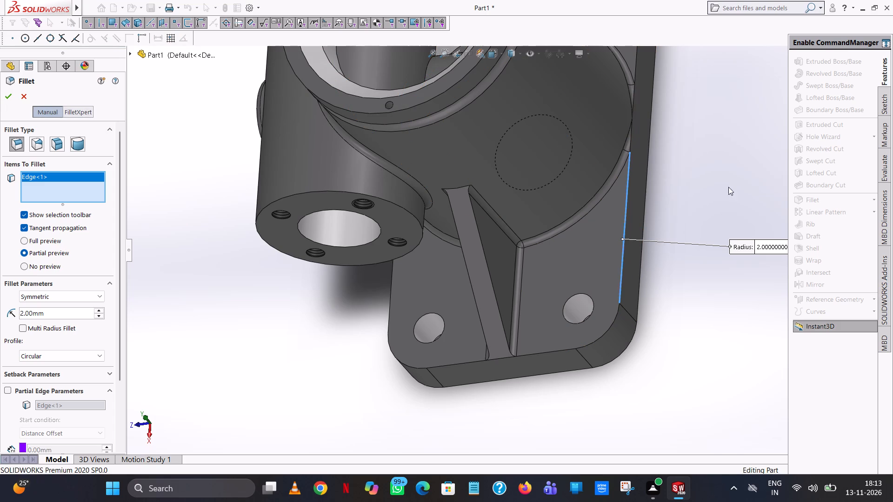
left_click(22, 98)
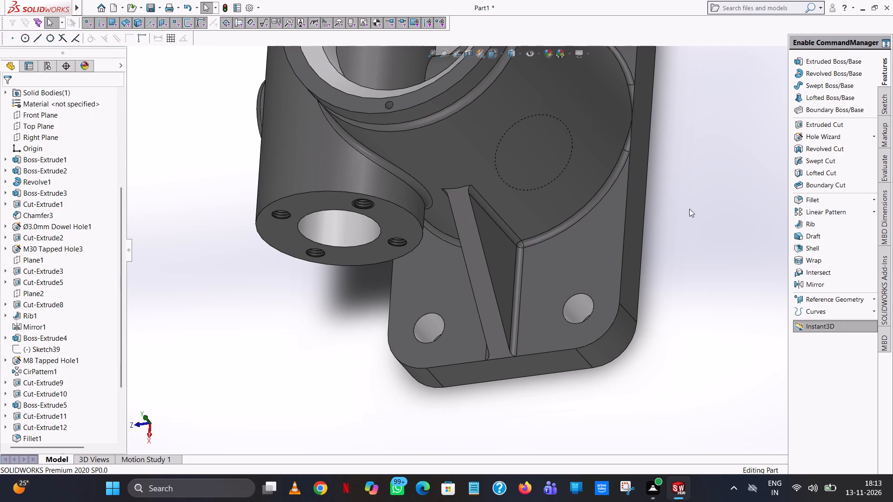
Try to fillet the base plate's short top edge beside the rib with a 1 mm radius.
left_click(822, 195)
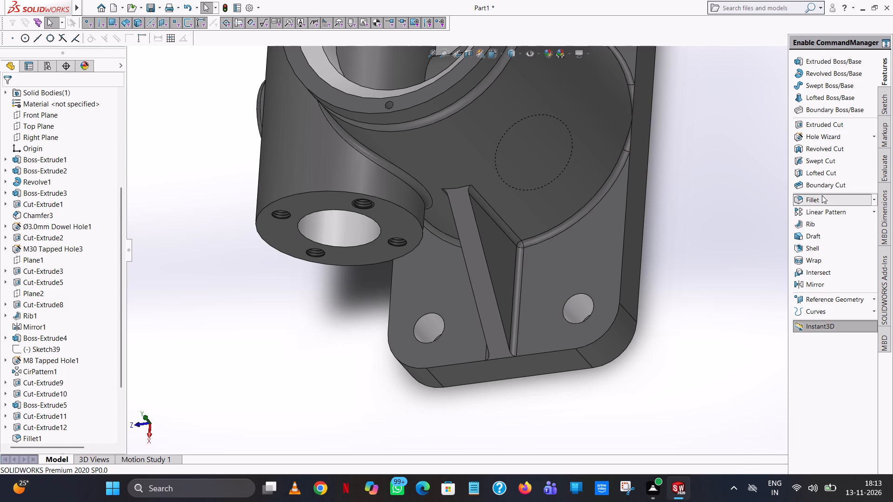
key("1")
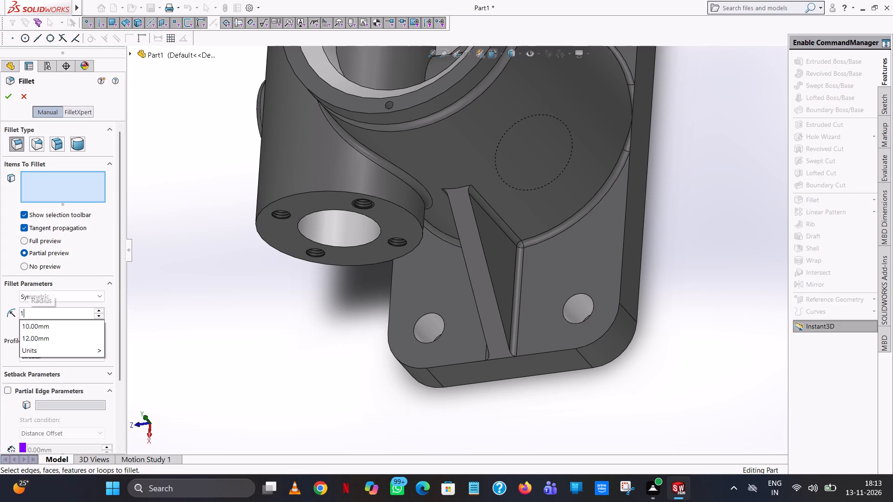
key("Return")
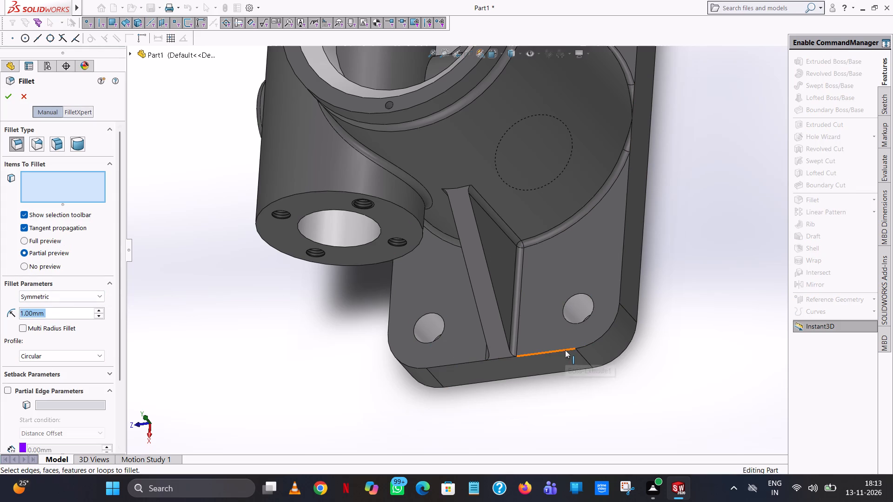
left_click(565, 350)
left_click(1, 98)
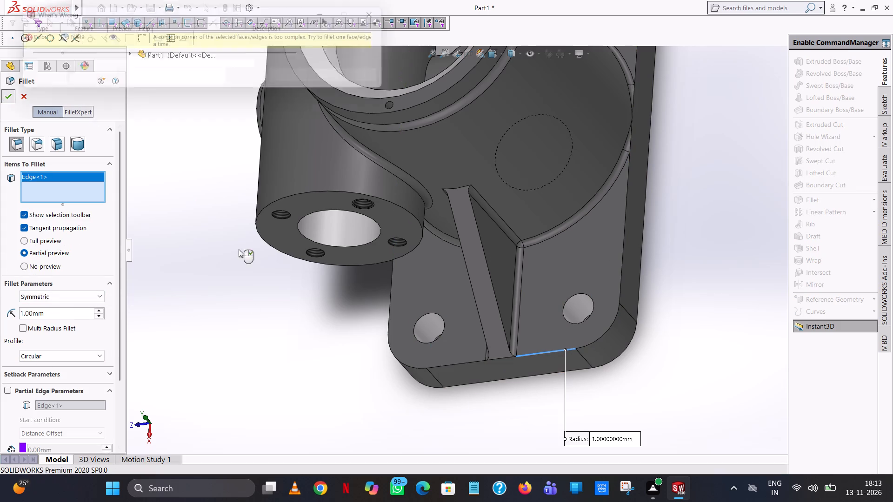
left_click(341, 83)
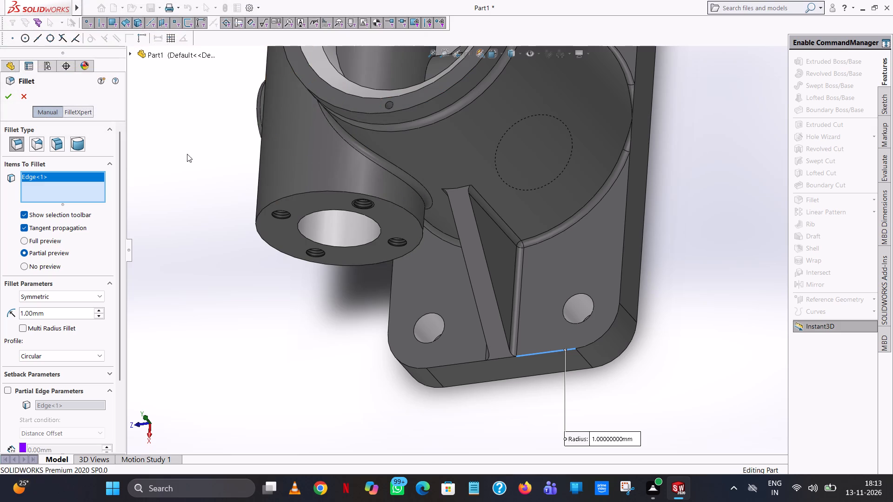
Set the fillet radius to 2 mm and try to fillet the opposite rib's base edge together with the selected plate edge.
middle_click_drag(209, 137, 285, 106)
scroll(285, 106, "down", 1)
scroll(285, 104, "up", 4)
middle_click_drag(285, 104, 338, 84)
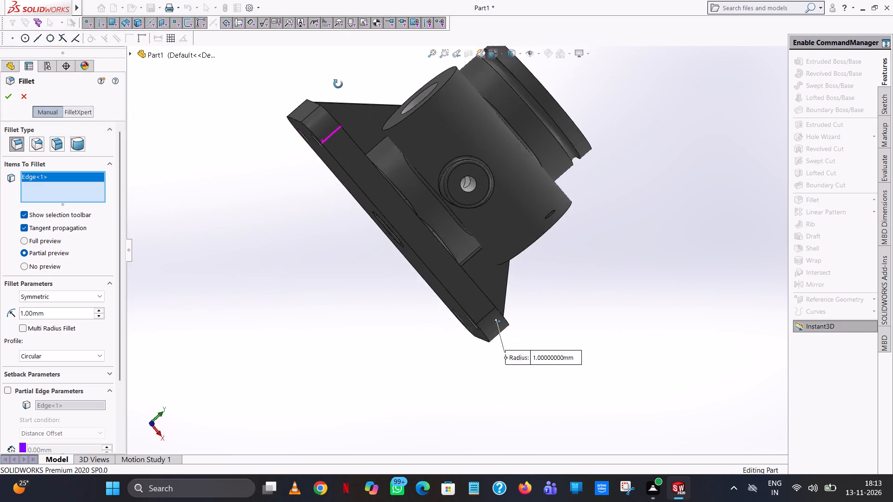
middle_click_drag(338, 84, 334, 176)
scroll(358, 143, "up", 1)
scroll(357, 128, "down", 3)
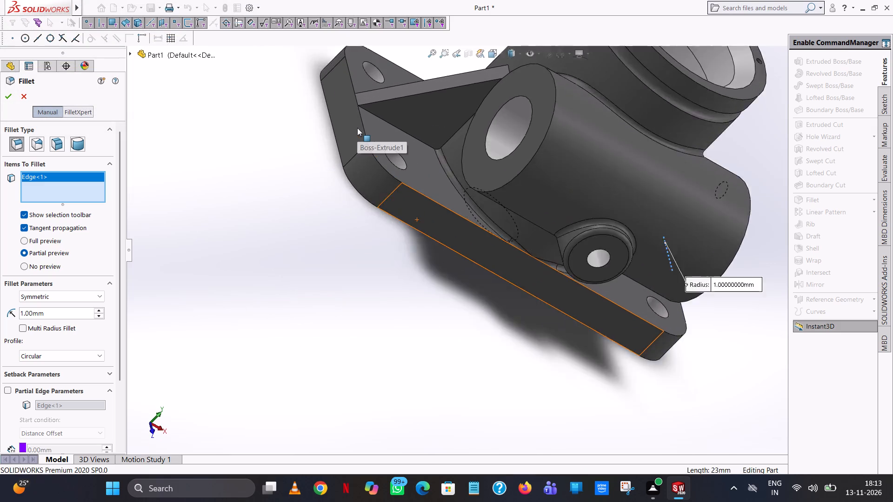
scroll(357, 128, "down", 5)
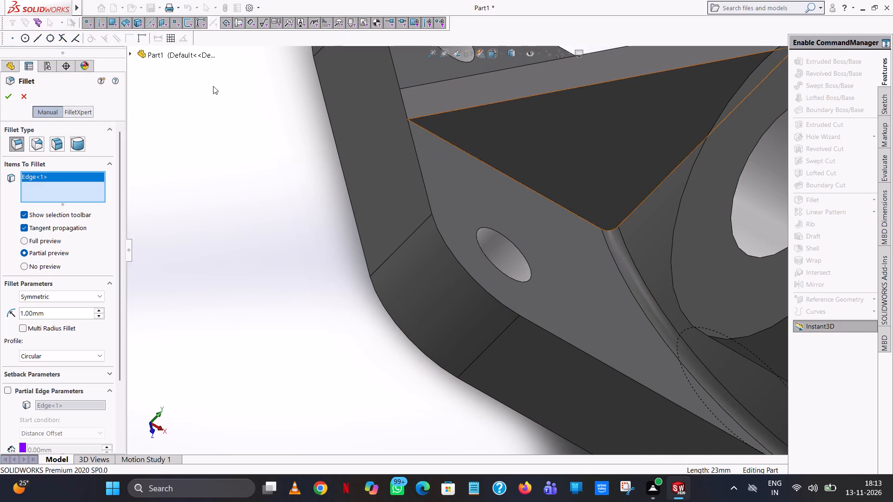
double_click(59, 311)
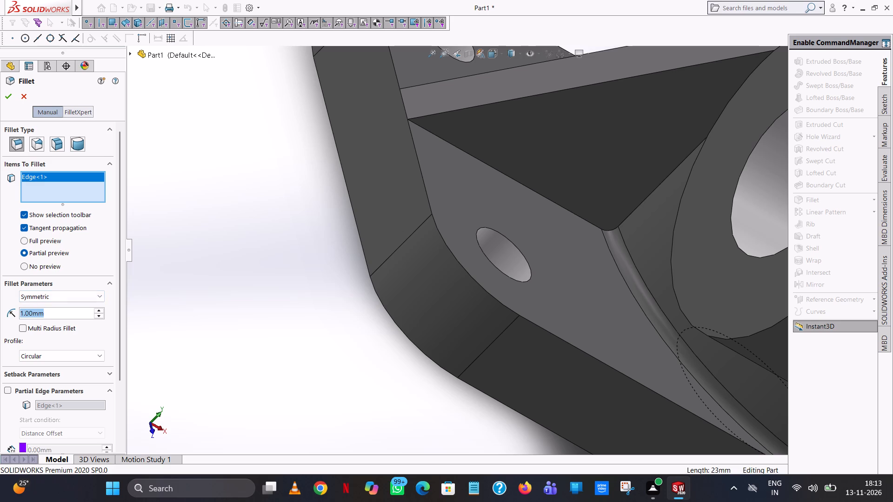
key("2")
key("Return")
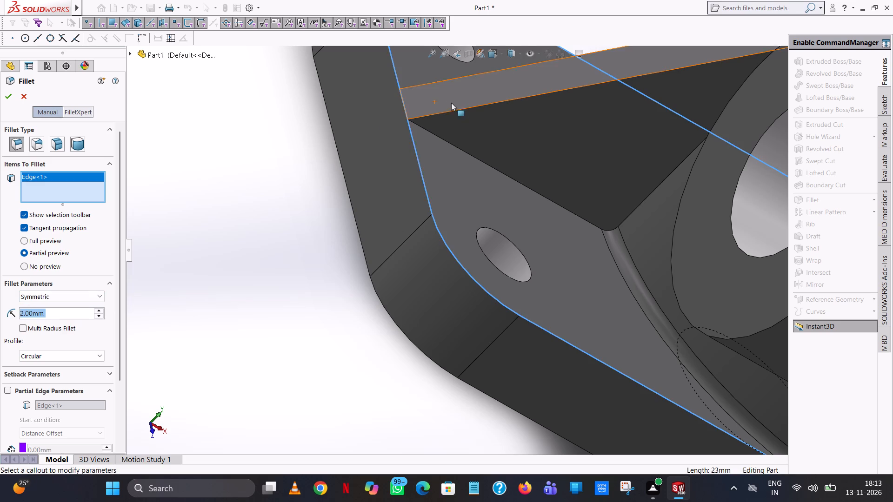
left_click(474, 158)
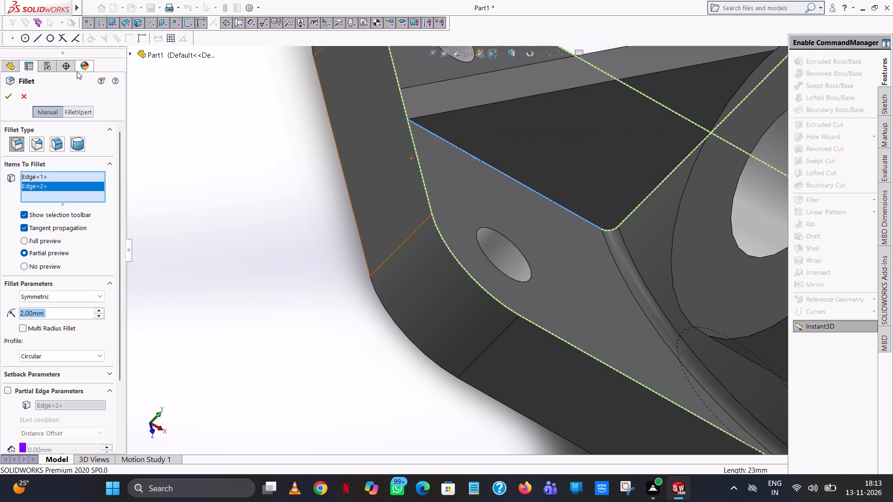
left_click(5, 90)
left_click(340, 76)
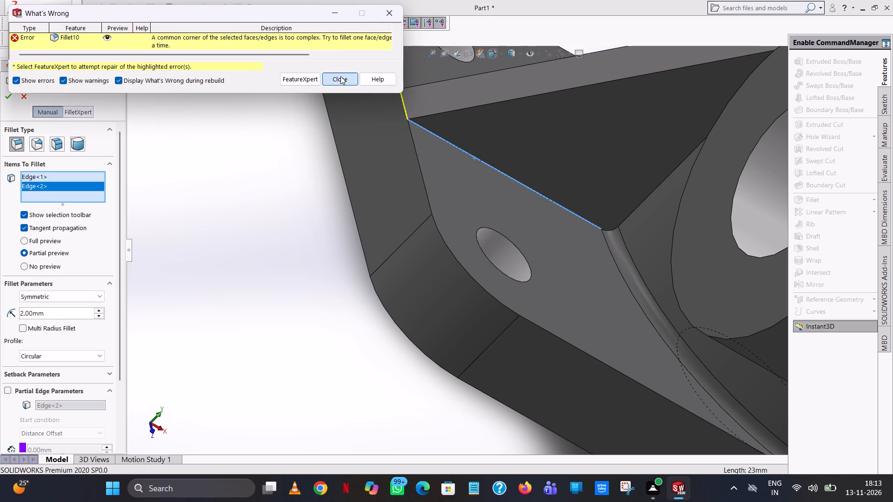
Remove both selected edges and fillet only the opposite rib's base edge, facing the horizontal cylinder, with a 2 mm radius.
scroll(310, 133, "up", 5)
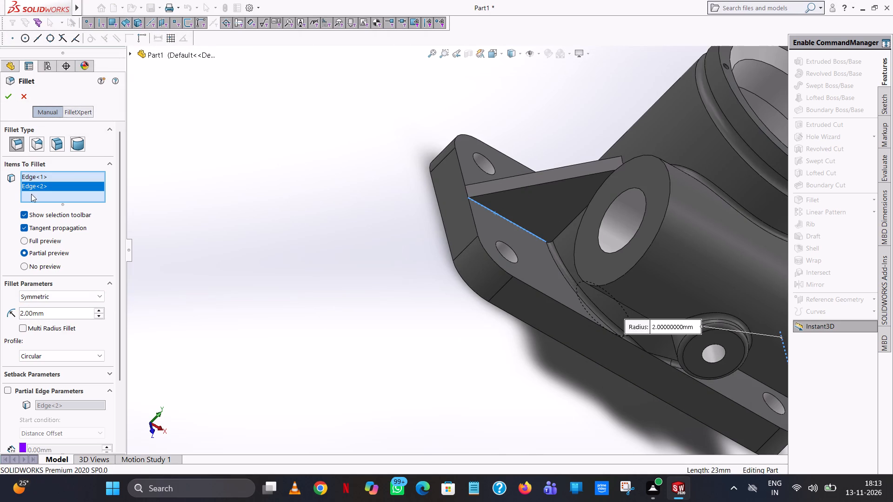
right_click(40, 176)
left_click(74, 195)
right_click(61, 178)
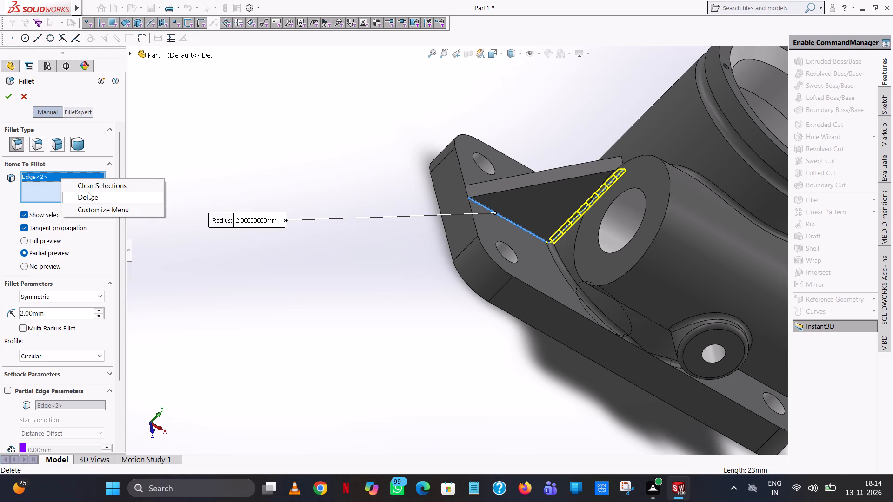
left_click(89, 197)
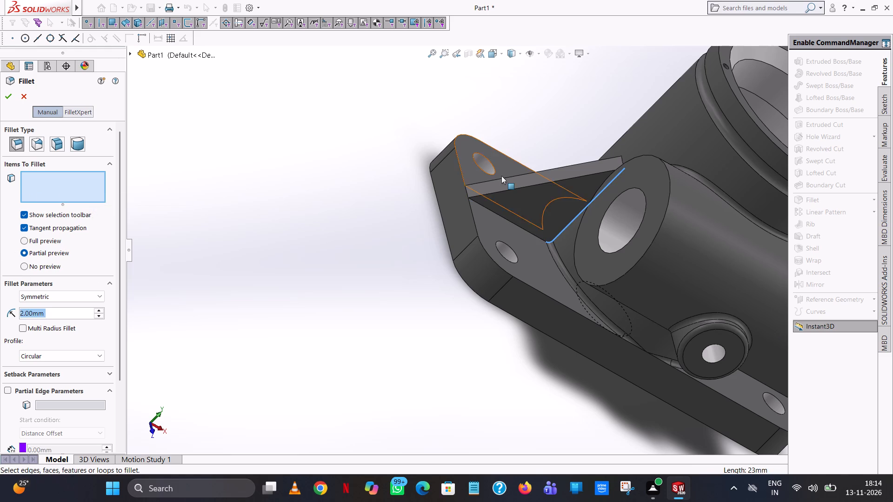
left_click(336, 146)
middle_click_drag(411, 106, 404, 198)
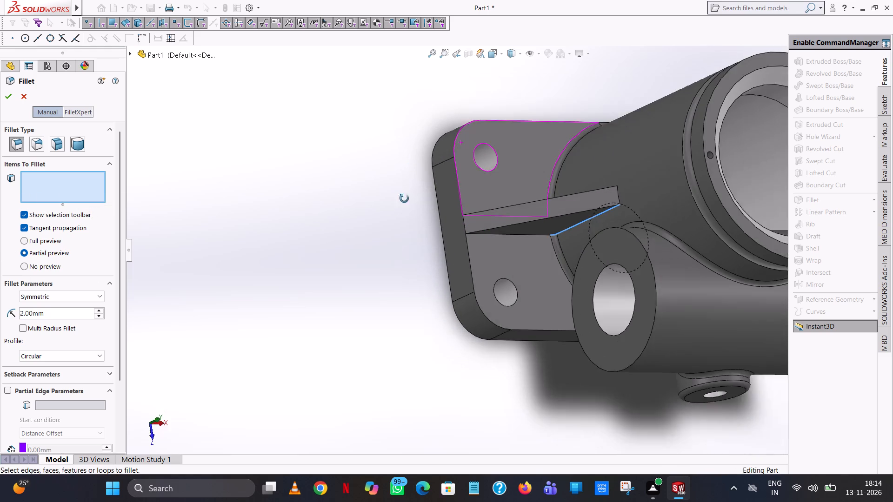
middle_click_drag(404, 198, 401, 211)
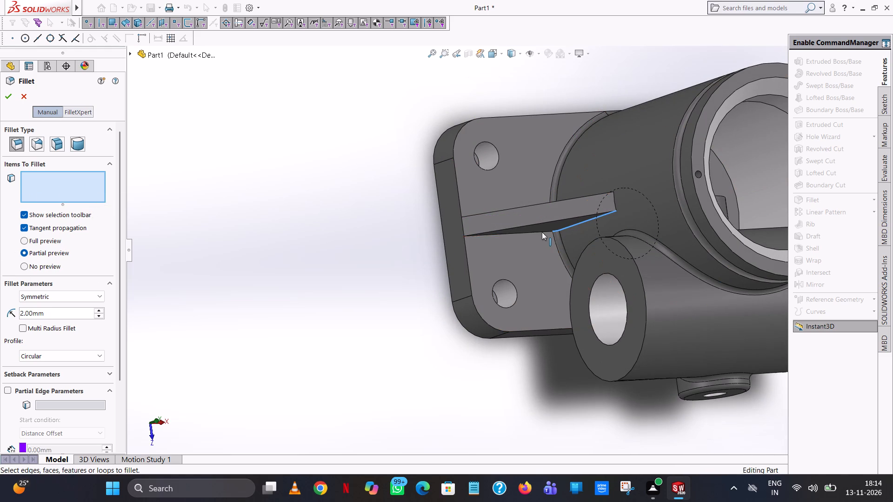
left_click(540, 231)
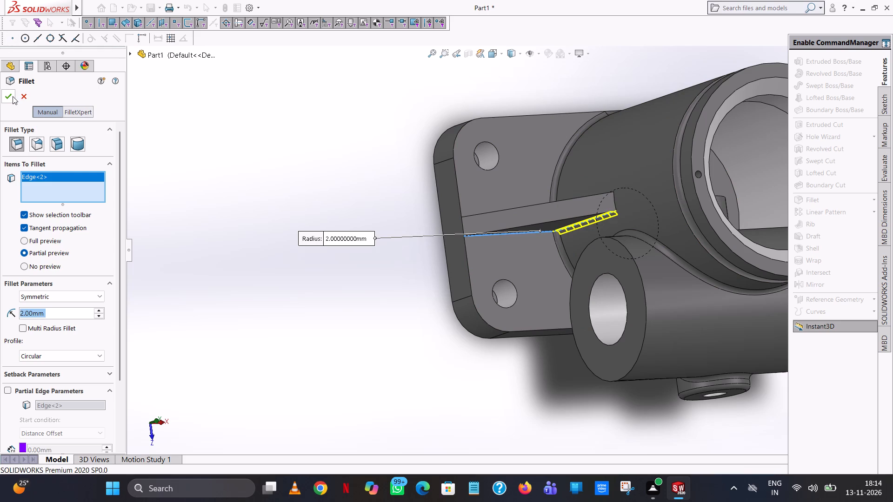
left_click(13, 96)
Fillet the opposite rib's base edge on the side away from the horizontal cylinder with a 2 mm radius.
middle_click_drag(435, 214, 427, 277)
left_click(817, 201)
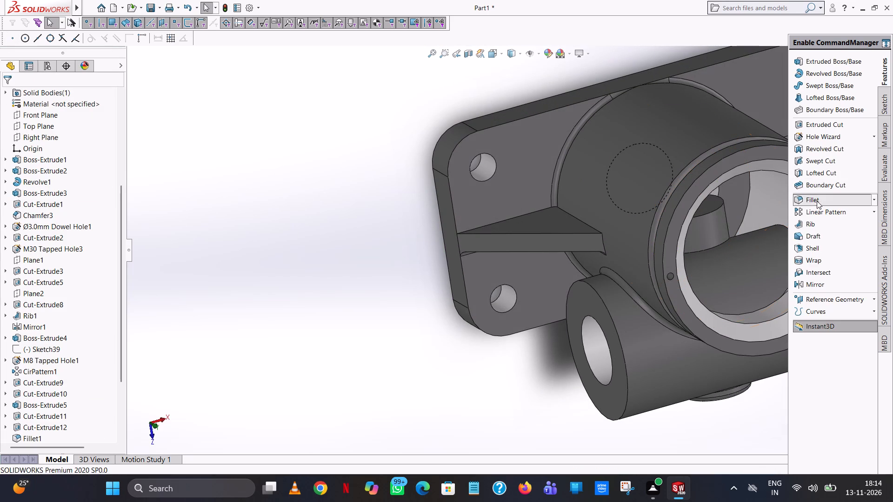
left_click(507, 219)
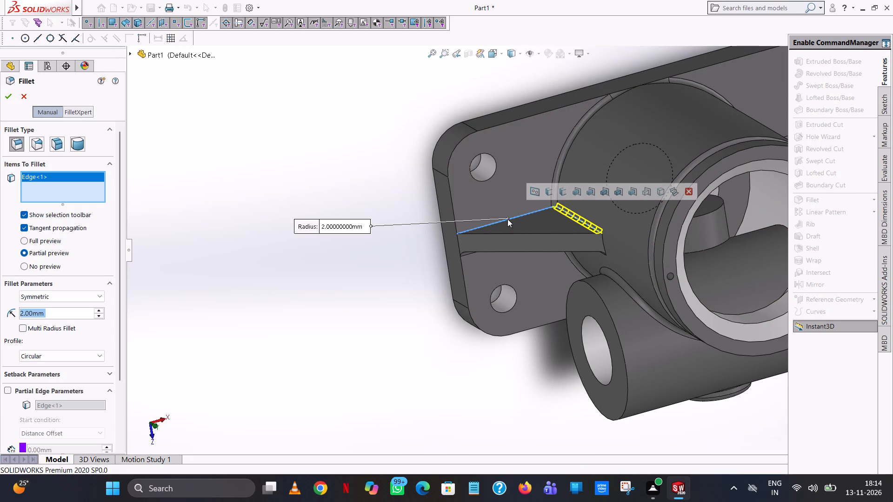
left_click(9, 95)
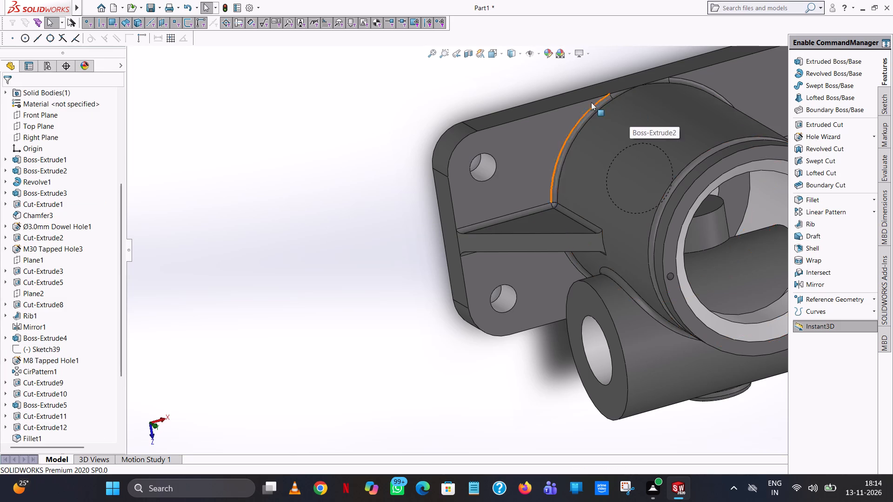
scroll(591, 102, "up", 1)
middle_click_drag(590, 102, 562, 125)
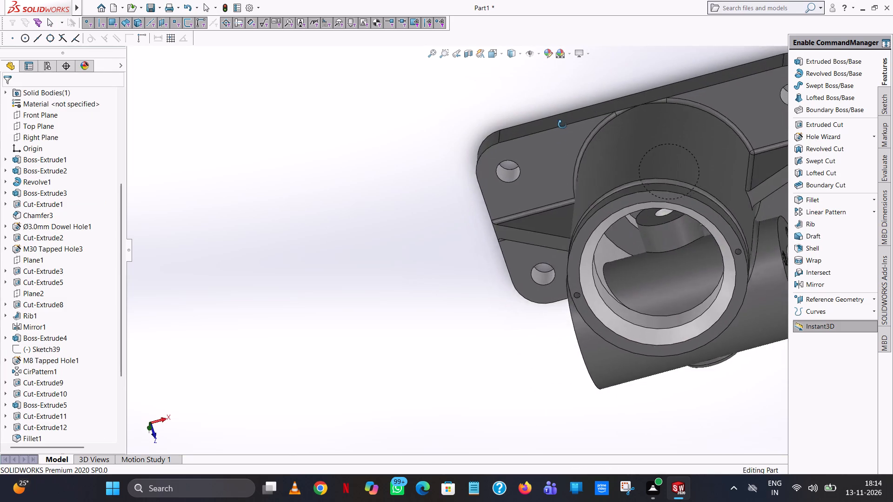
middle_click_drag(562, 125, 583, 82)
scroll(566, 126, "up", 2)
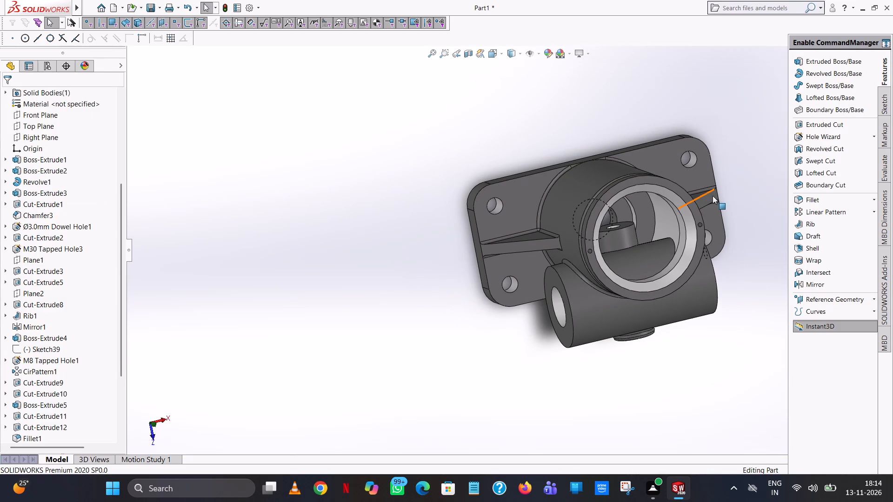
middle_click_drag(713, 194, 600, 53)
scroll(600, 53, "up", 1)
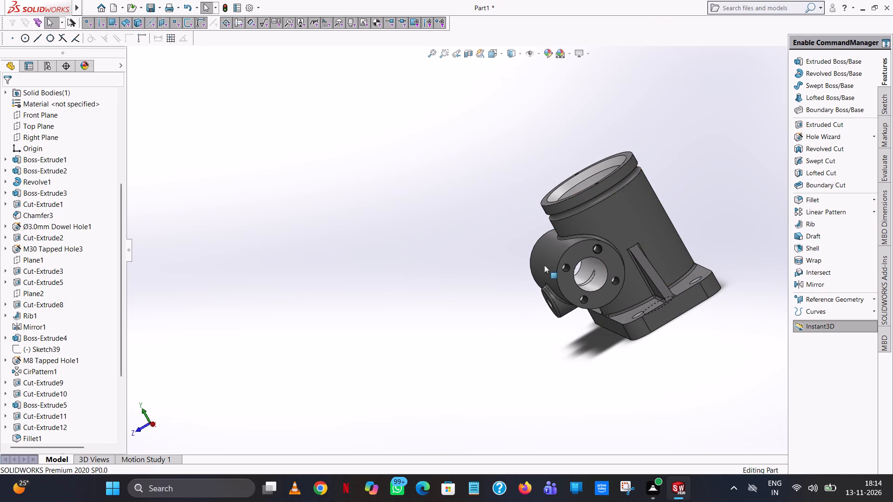
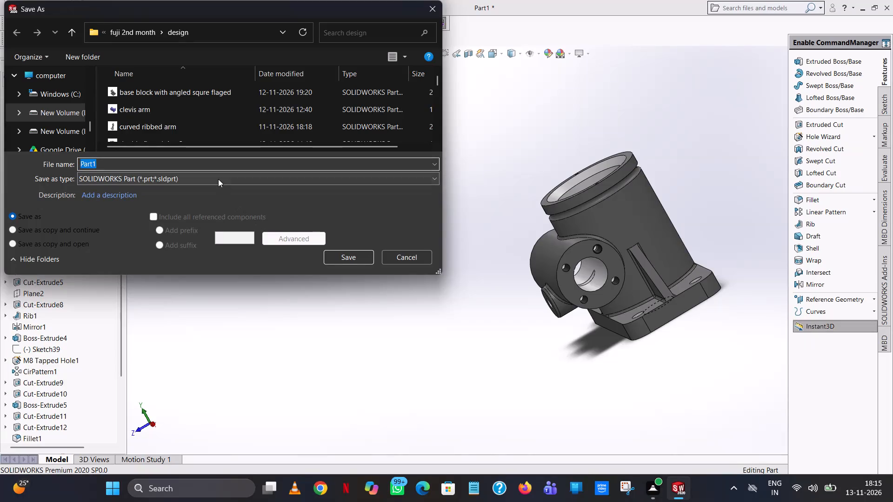
Enter "ribbed foot body" as the file name for saving the part in the design folder.
type("ribbed foot body")
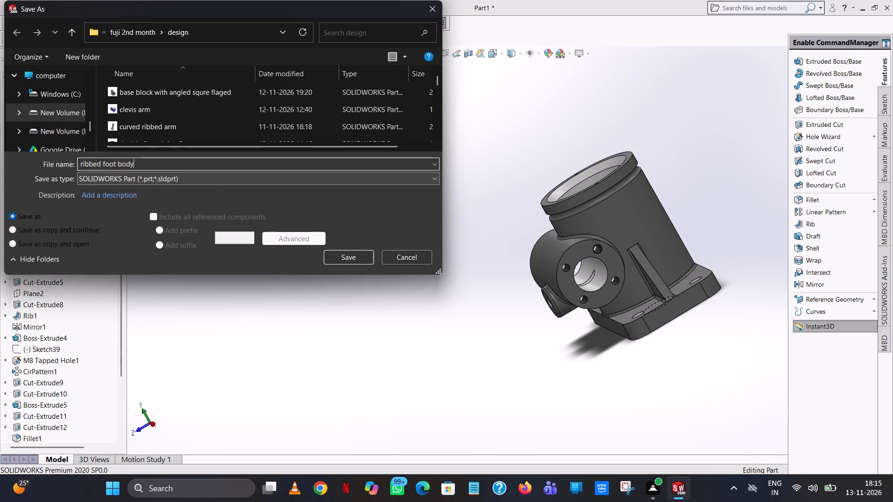
key("space")
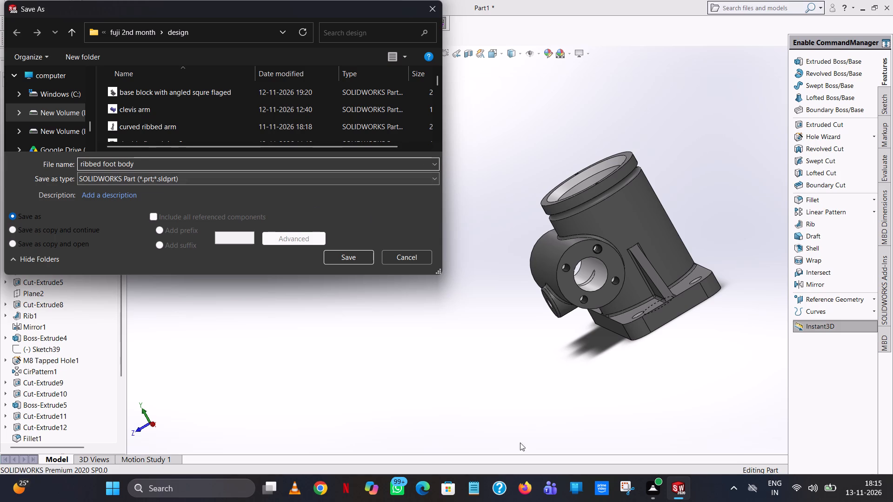
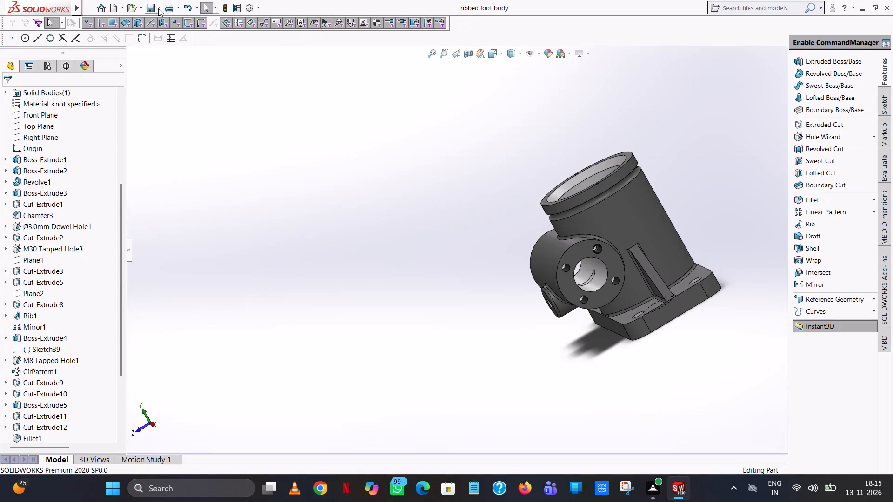
Save a copy of the part as an Adobe PDF named "ribbed foot body" in the pdf folder of "fuji 2nd month".
left_click(160, 5)
left_click(161, 25)
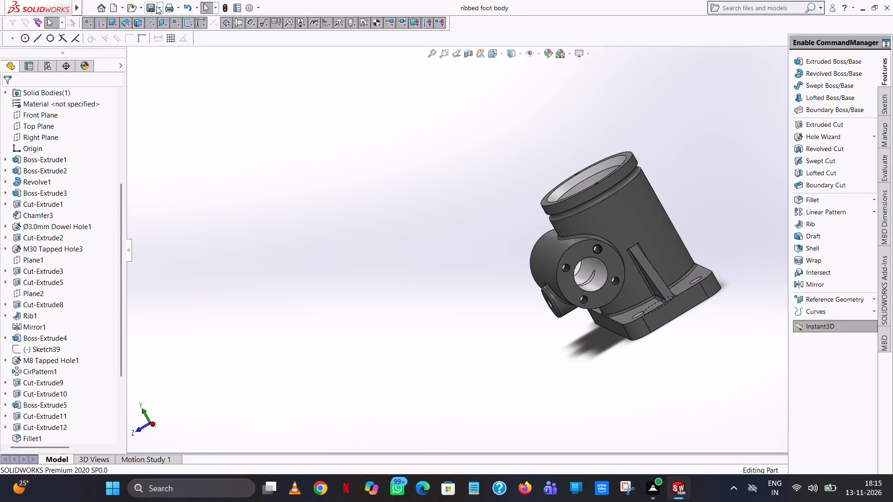
left_click(156, 6)
left_click(161, 7)
left_click(161, 30)
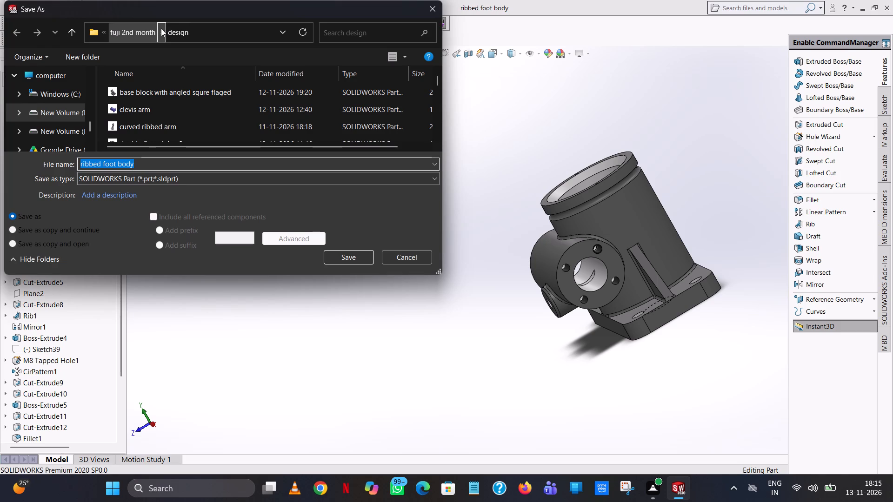
left_click(75, 33)
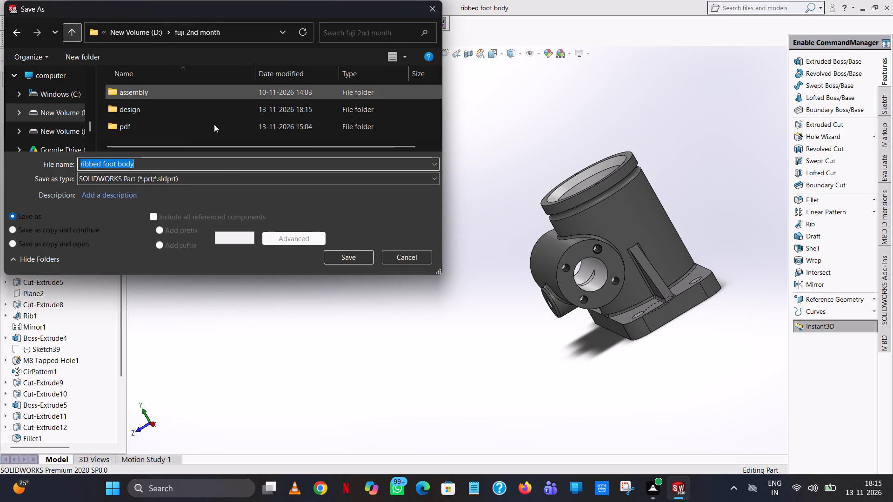
left_click(183, 177)
left_click(187, 259)
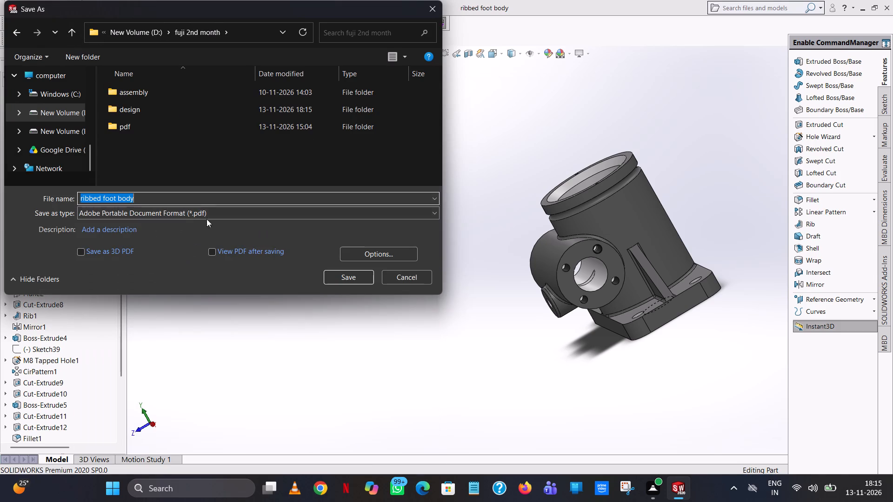
double_click(135, 130)
left_click(340, 278)
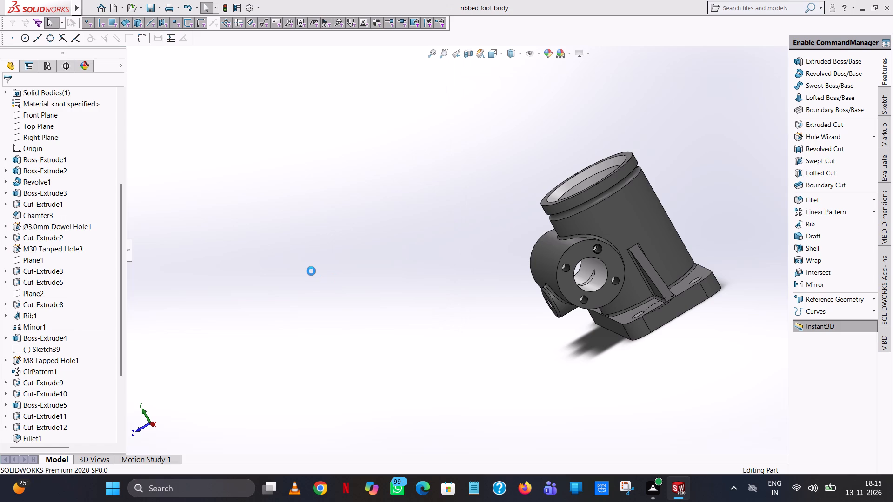